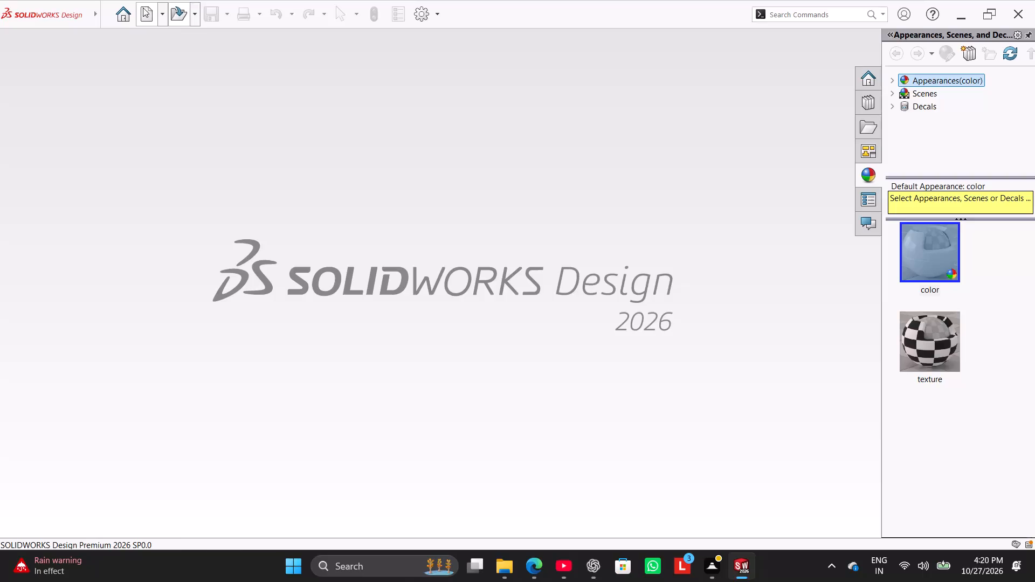
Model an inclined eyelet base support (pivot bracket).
Create a new part document.
{"action": "left_click", "coordinate": [144, 10]}
{"action": "left_click", "coordinate": [267, 250]}
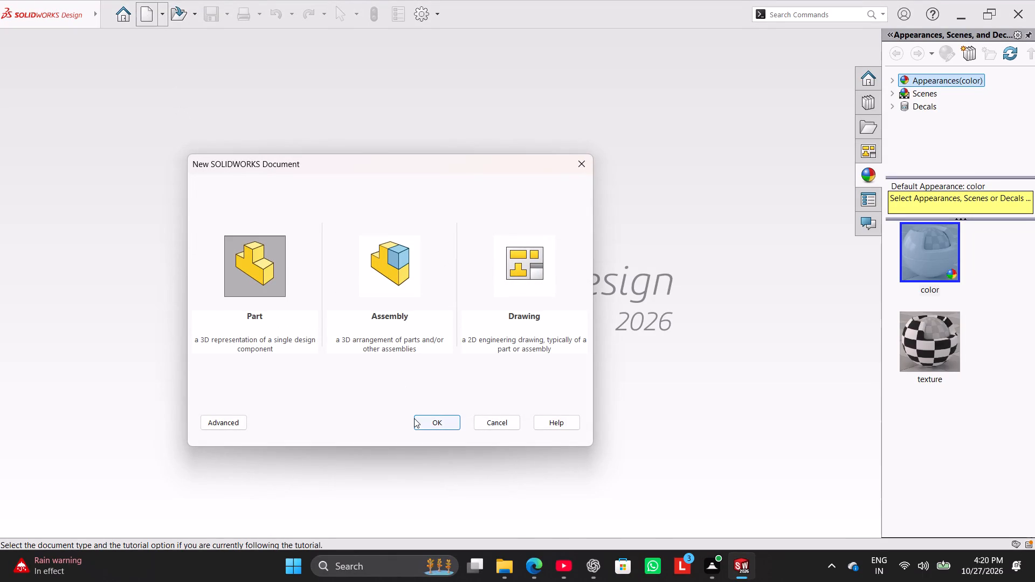
{"action": "left_click", "coordinate": [414, 418]}
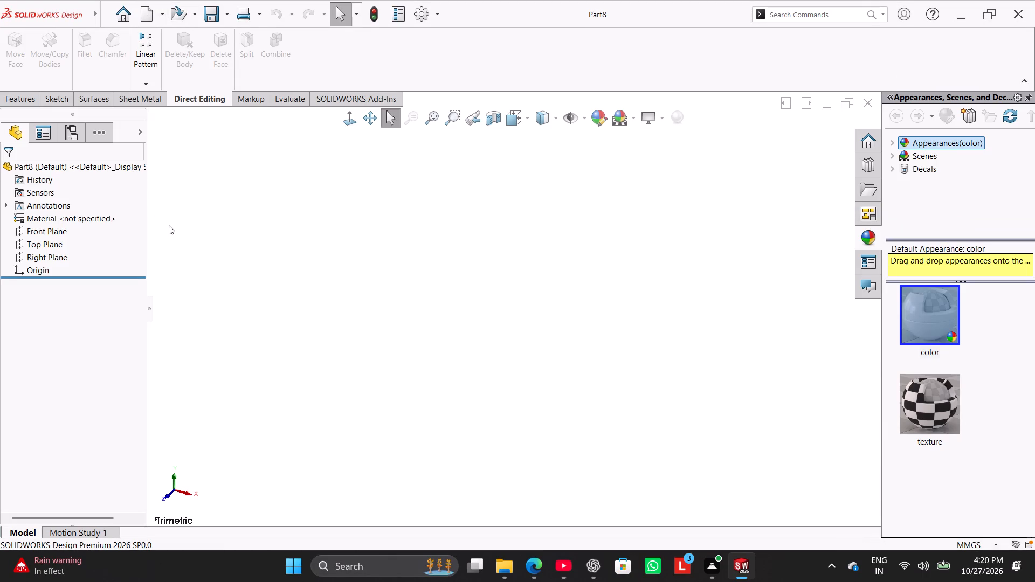
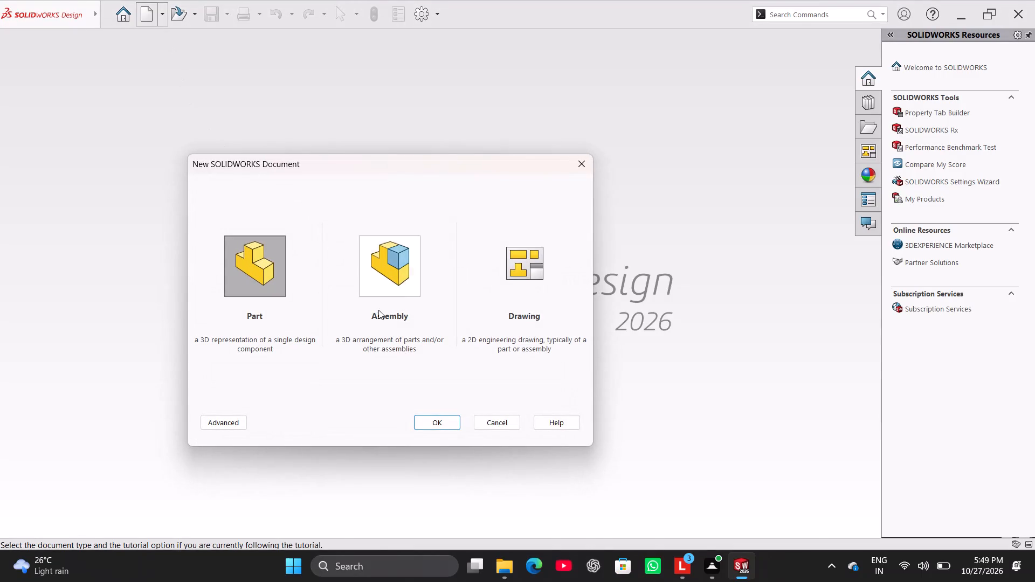
Confirm Part as the document type and create the document.
{"action": "left_click", "coordinate": [437, 420]}
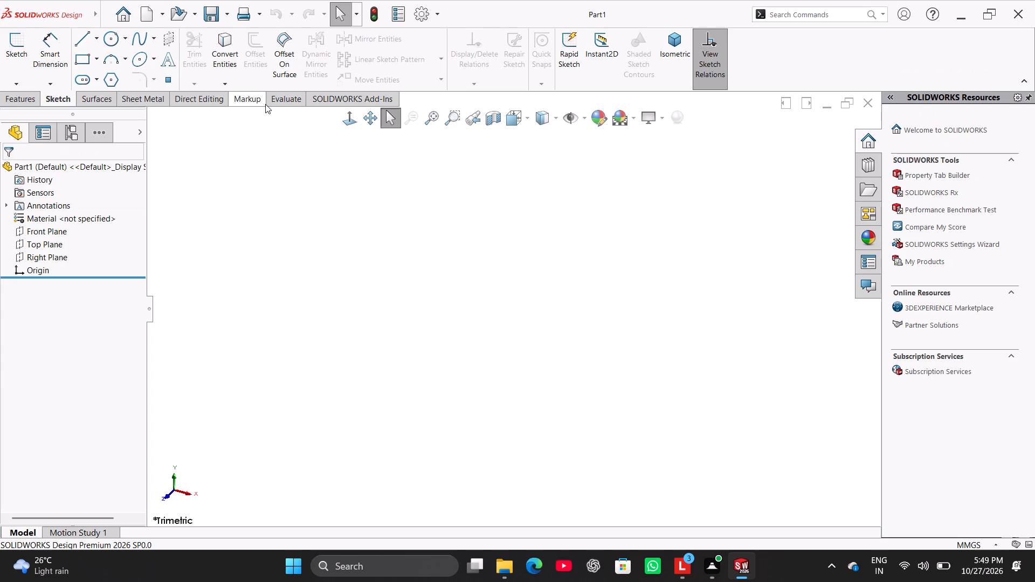
Start a sketch on the Right Plane.
{"action": "left_click", "coordinate": [15, 55]}
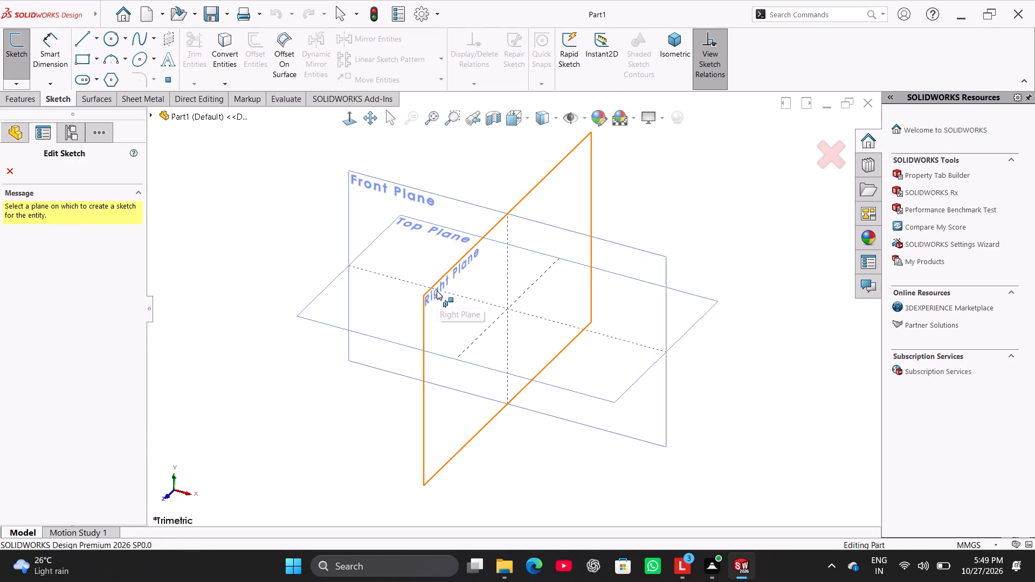
{"action": "left_click", "coordinate": [437, 290]}
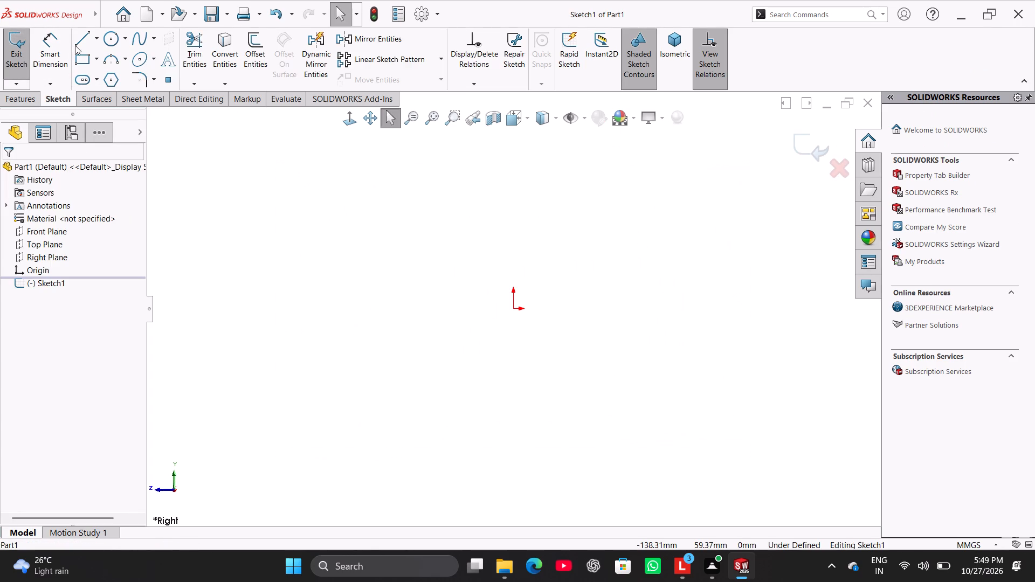
Draw a long horizontal base line through the origin, continuing into a tangent arc of about 13 mm radius.
{"action": "left_click", "coordinate": [80, 43]}
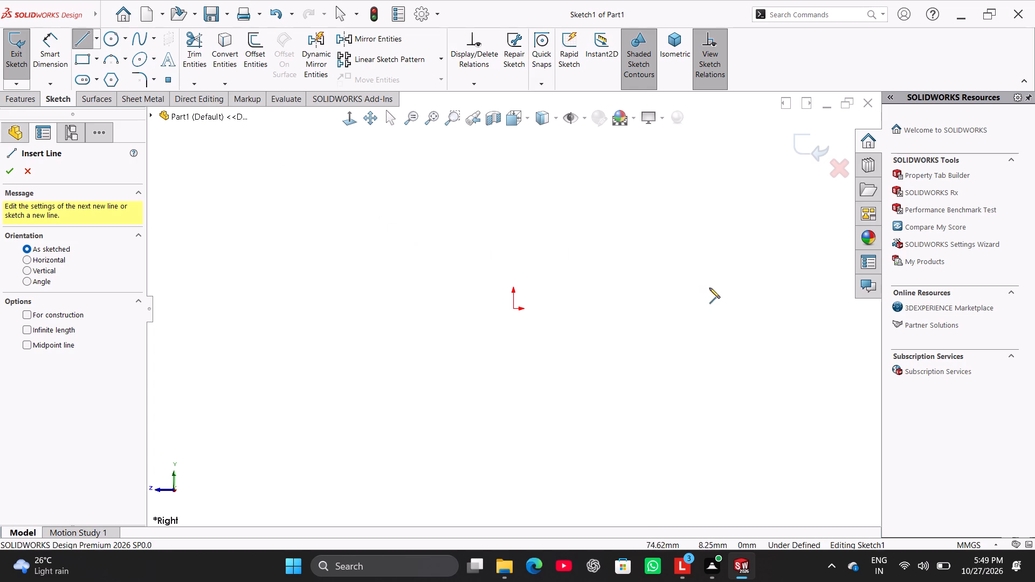
{"action": "left_click", "coordinate": [749, 309]}
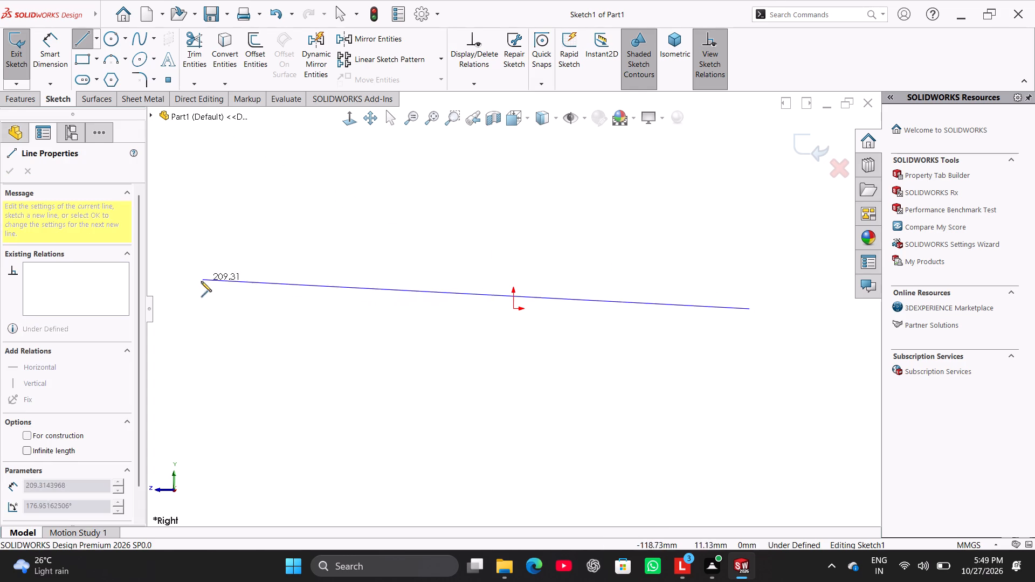
{"action": "left_click", "coordinate": [216, 310]}
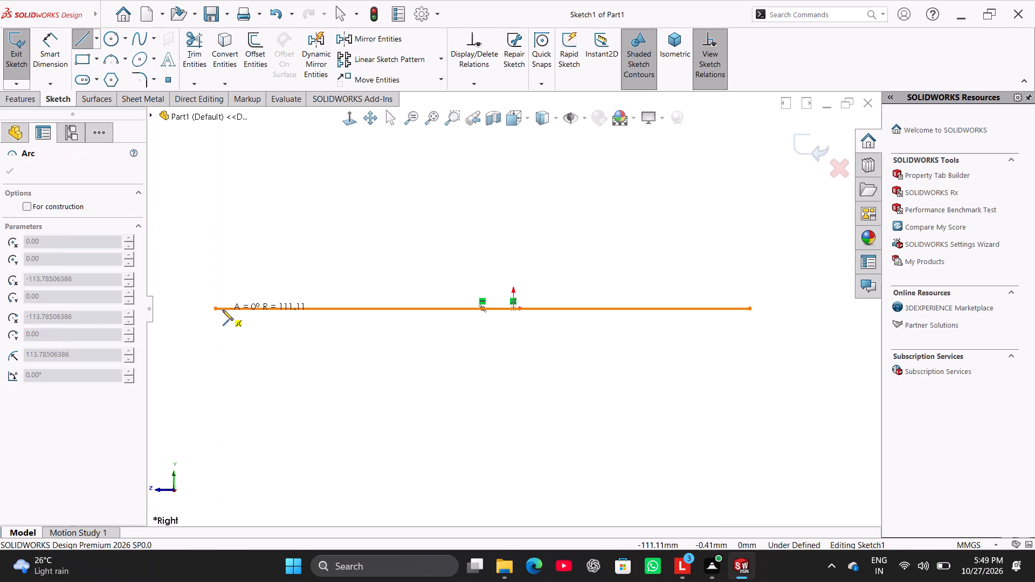
{"action": "left_click", "coordinate": [194, 248]}
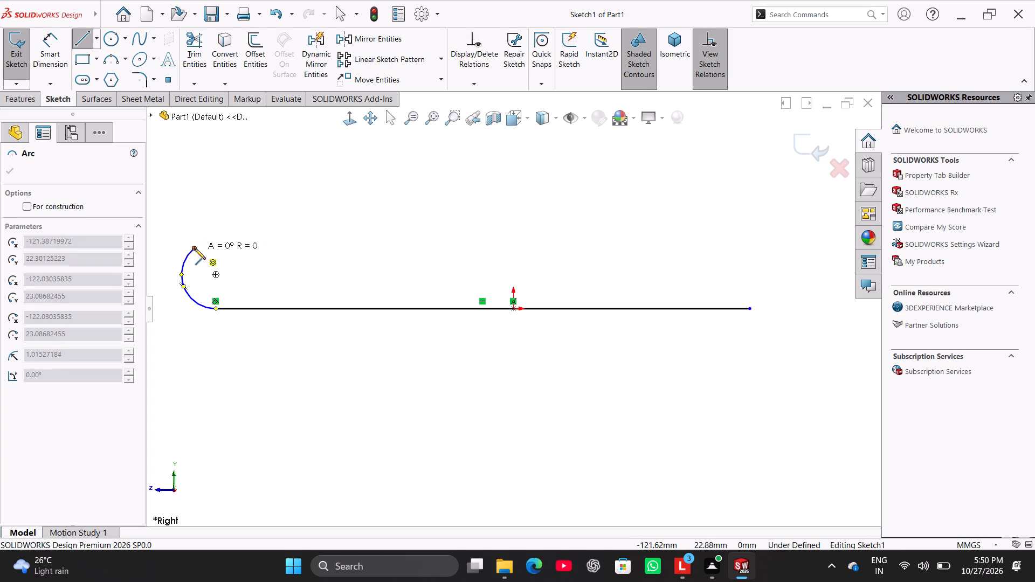
Close the profile from the arc with a slanted tangent line, a 14 mm flat, a short drop, a long horizontal edge and a 45 mm vertical end.
{"action": "left_click", "coordinate": [195, 249]}
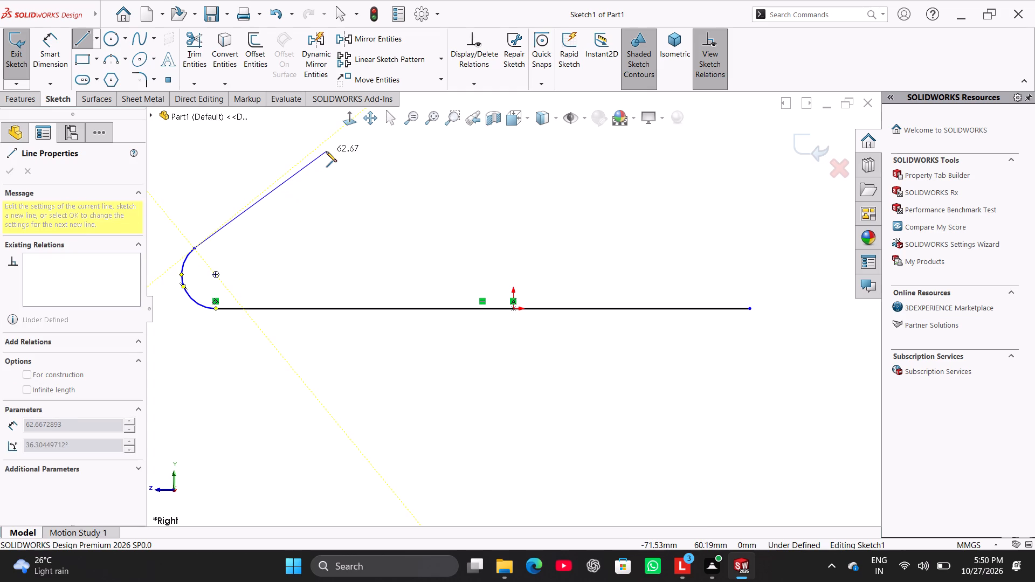
{"action": "left_click", "coordinate": [323, 145]}
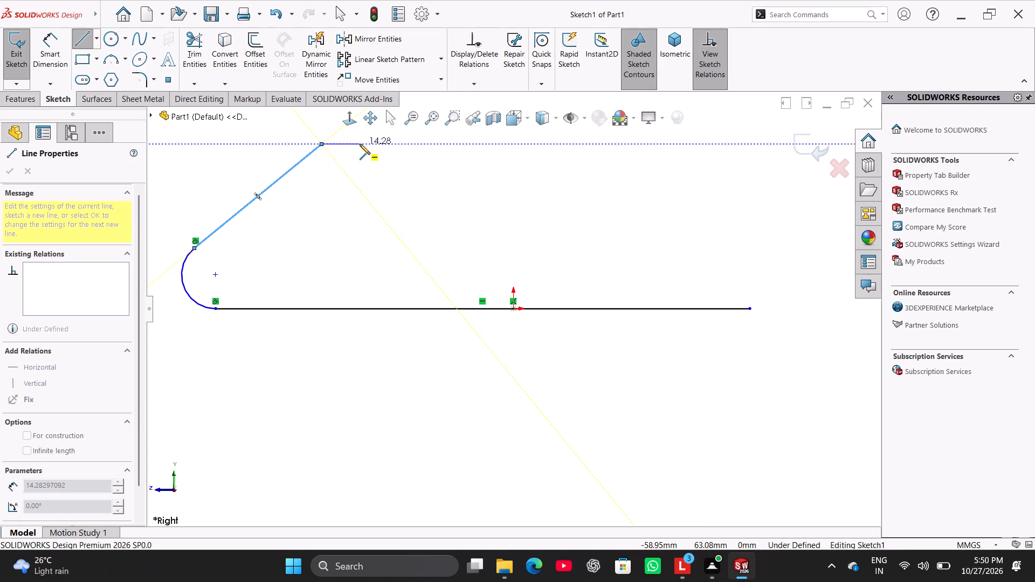
{"action": "left_click", "coordinate": [360, 144]}
{"action": "left_click", "coordinate": [360, 188]}
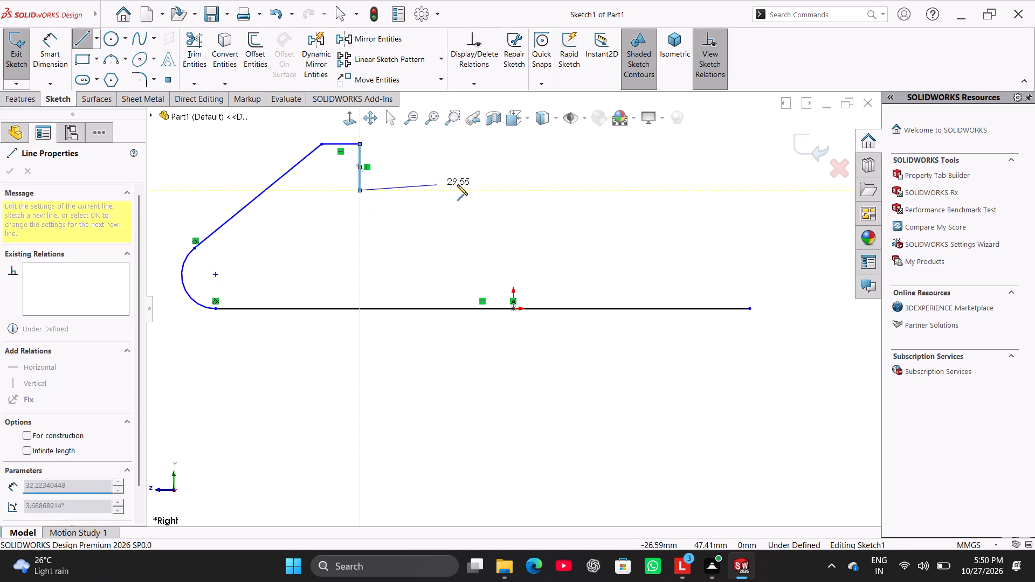
{"action": "left_click", "coordinate": [751, 189]}
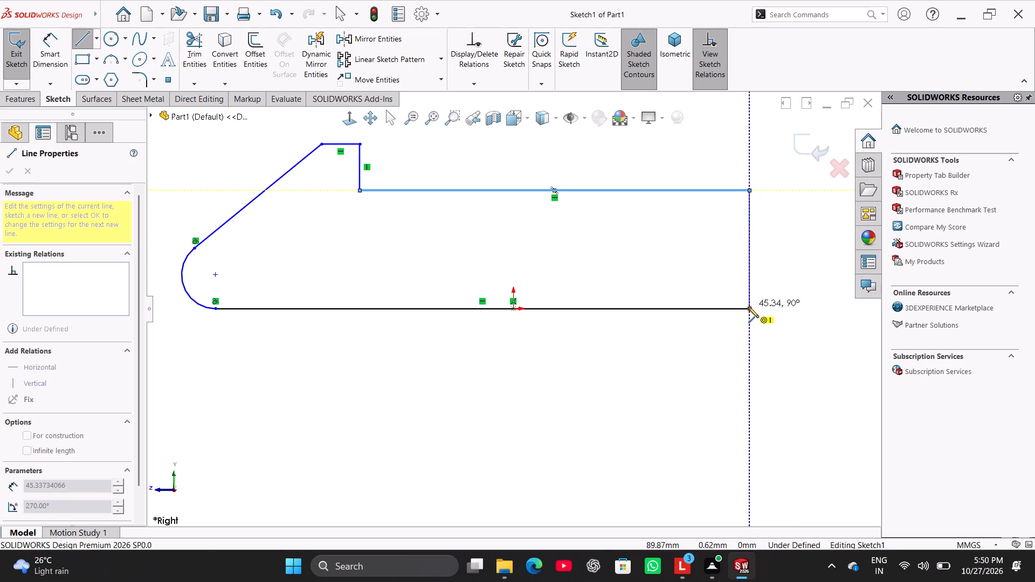
{"action": "left_click", "coordinate": [748, 308]}
{"action": "right_click", "coordinate": [788, 247]}
{"action": "left_click", "coordinate": [809, 256]}
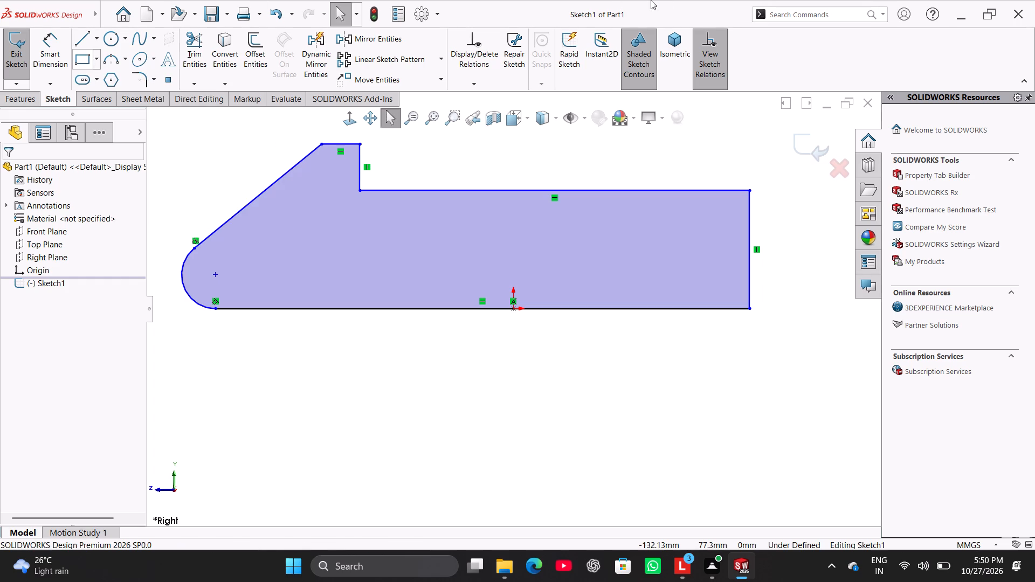
Dimension the horizontal distance between the arc's centre and the origin as 56 mm.
{"action": "left_click", "coordinate": [54, 56]}
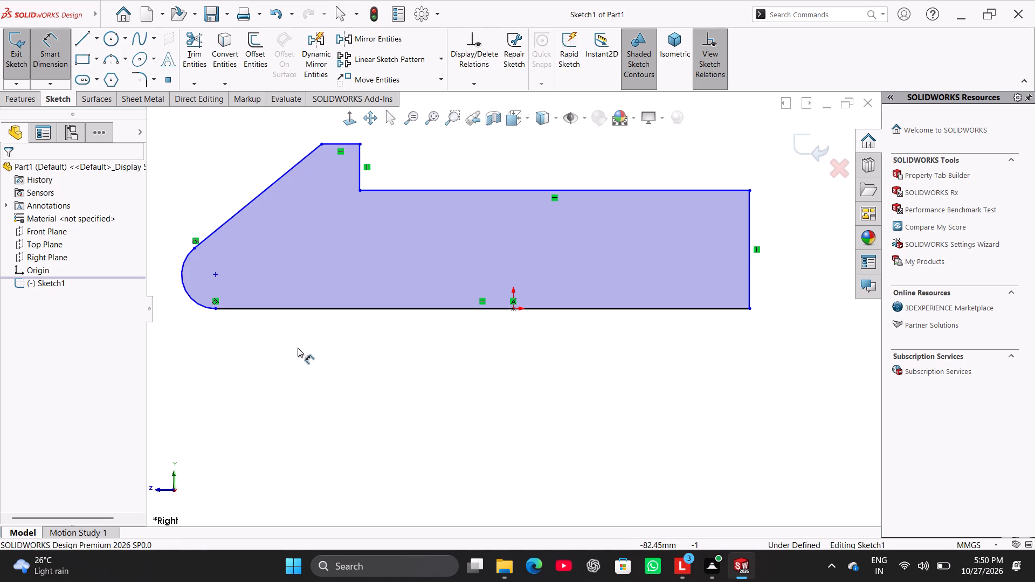
{"action": "left_click", "coordinate": [215, 274]}
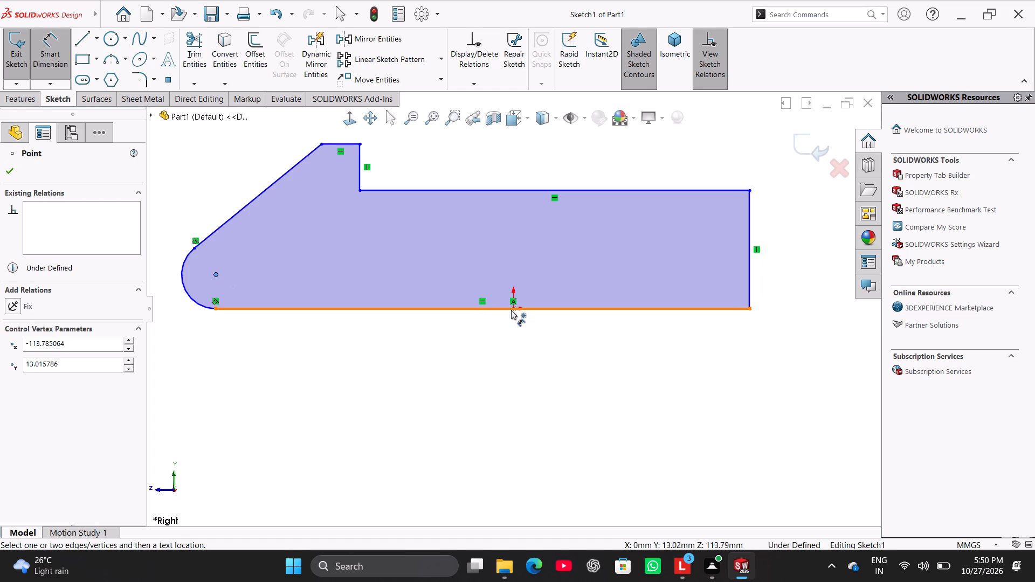
{"action": "left_click", "coordinate": [511, 310]}
{"action": "left_click", "coordinate": [391, 380]}
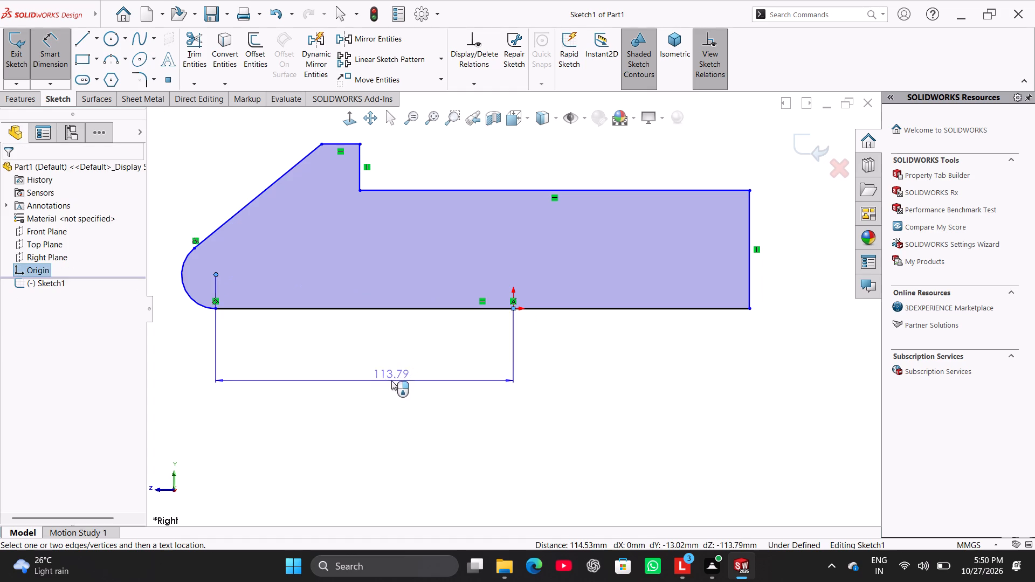
{"action": "type", "text": "56"}
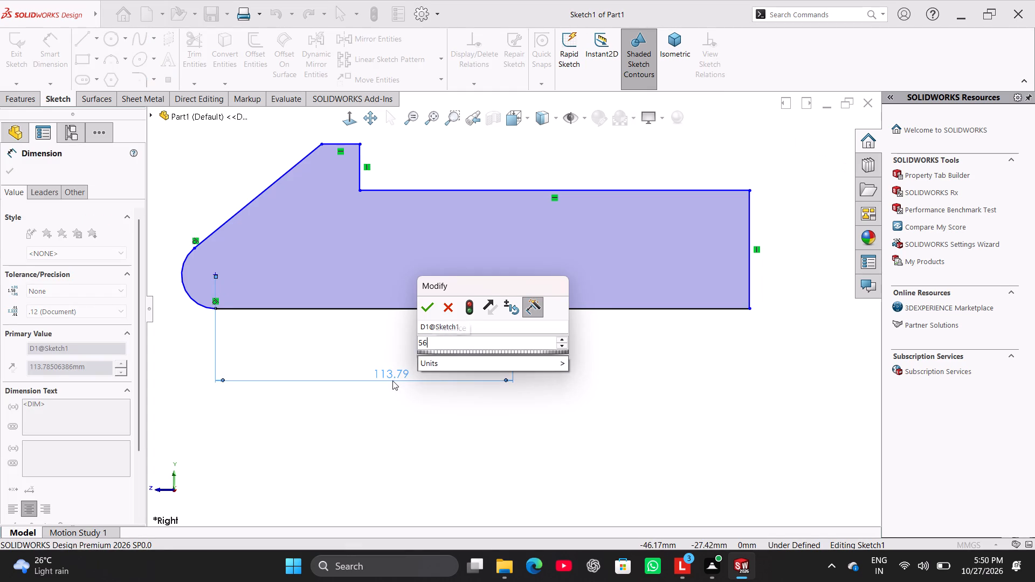
{"action": "key", "text": "Return"}
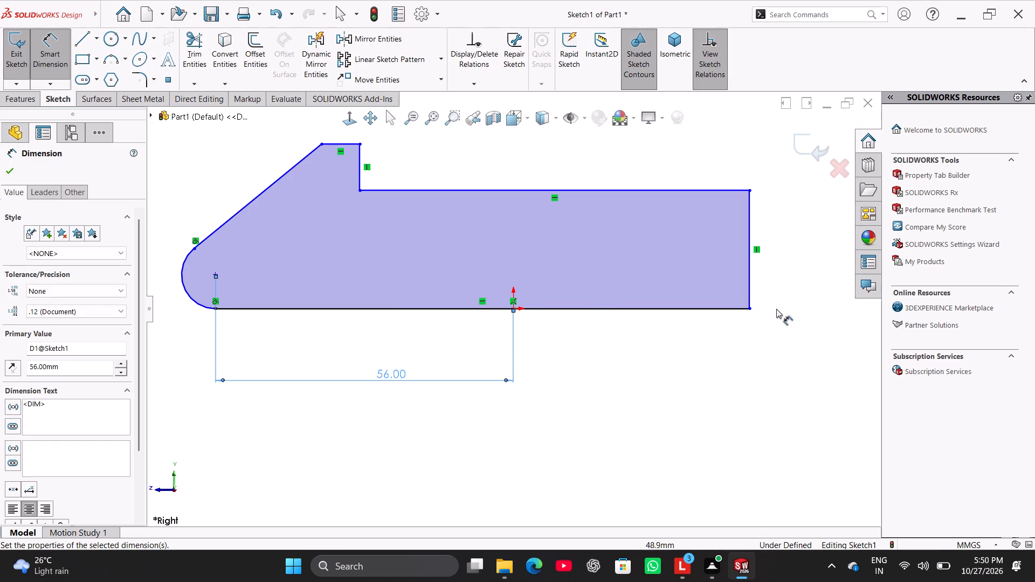
Dimension the distance from the origin to the base line's end at the vertical edge as 40 mm.
{"action": "left_click", "coordinate": [678, 310]}
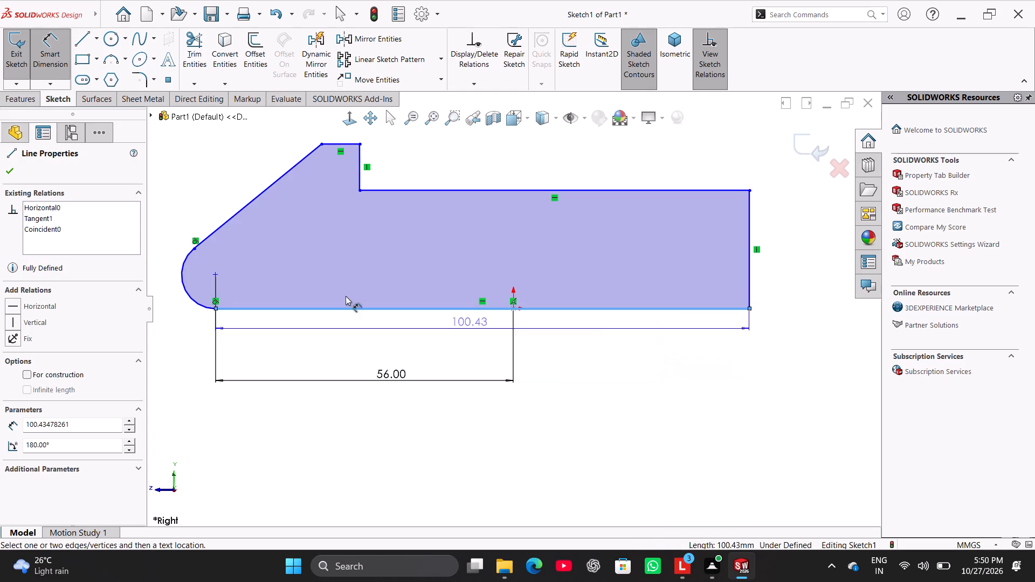
{"action": "left_click", "coordinate": [47, 59]}
{"action": "left_click", "coordinate": [63, 59]}
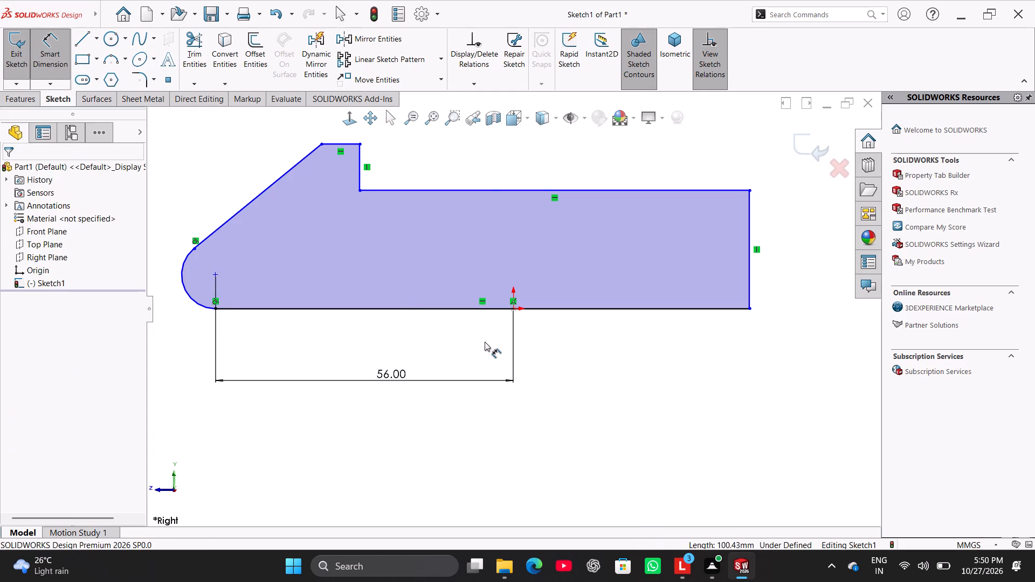
{"action": "left_click", "coordinate": [513, 308]}
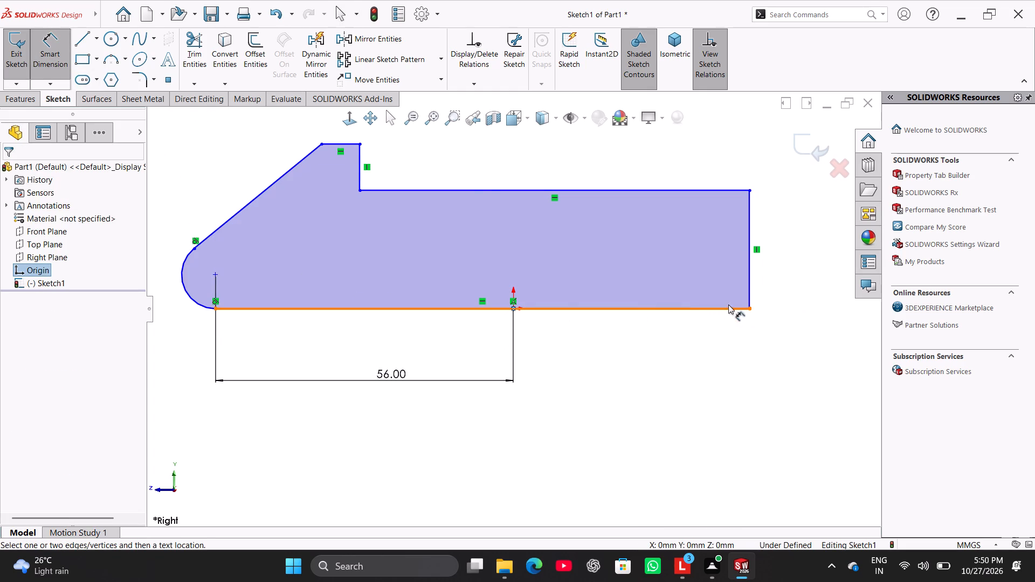
{"action": "left_click", "coordinate": [751, 309]}
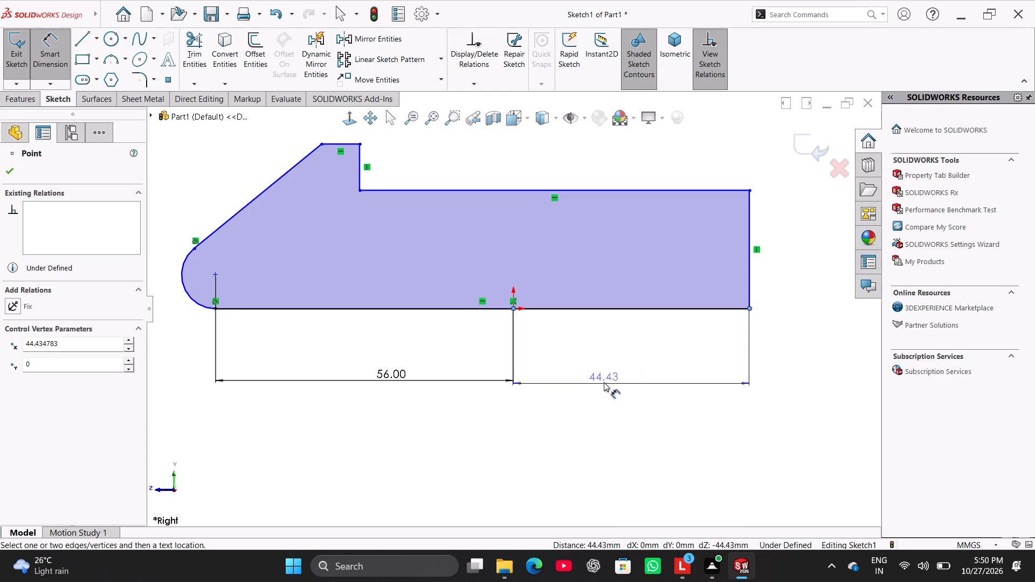
{"action": "left_click", "coordinate": [604, 382]}
{"action": "type", "text": "40"}
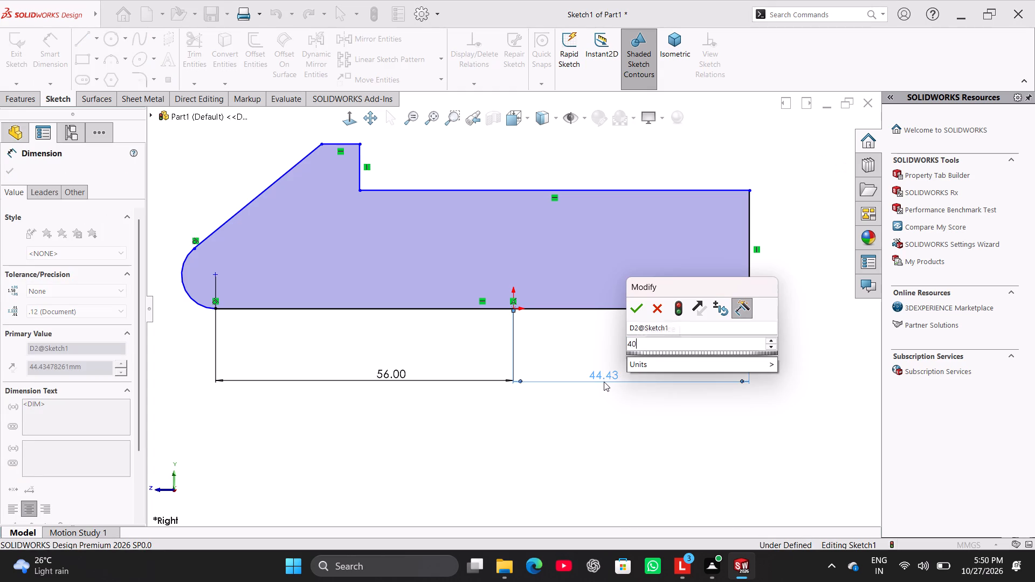
{"action": "key", "text": "Return"}
{"action": "right_click", "coordinate": [613, 429]}
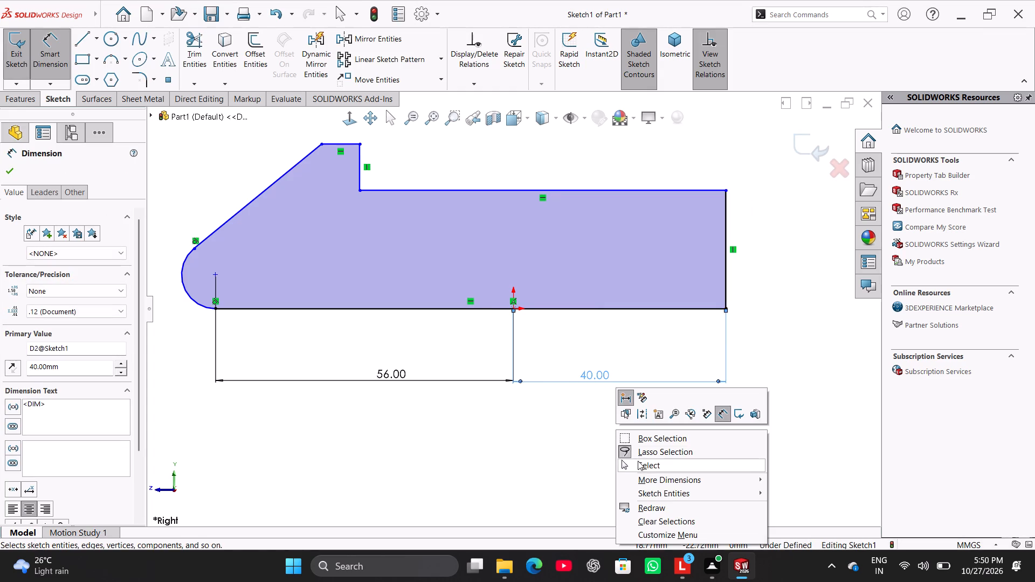
{"action": "left_click", "coordinate": [638, 461]}
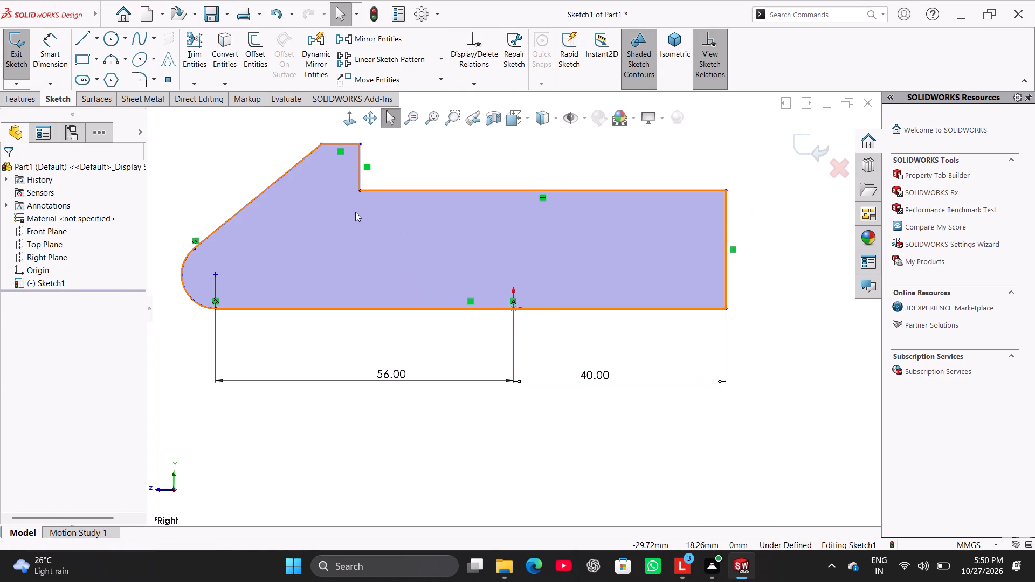
Dimension the arc at the rounded end of the profile with a radius of 14 mm.
{"action": "scroll", "coordinate": [284, 202], "scroll_direction": "up", "scroll_amount": 1}
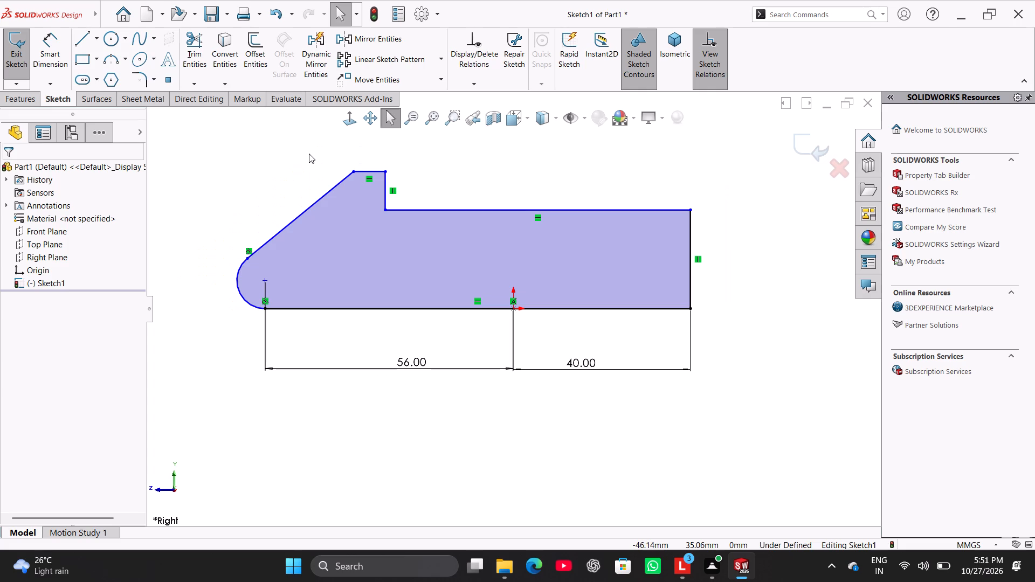
{"action": "left_click", "coordinate": [60, 45]}
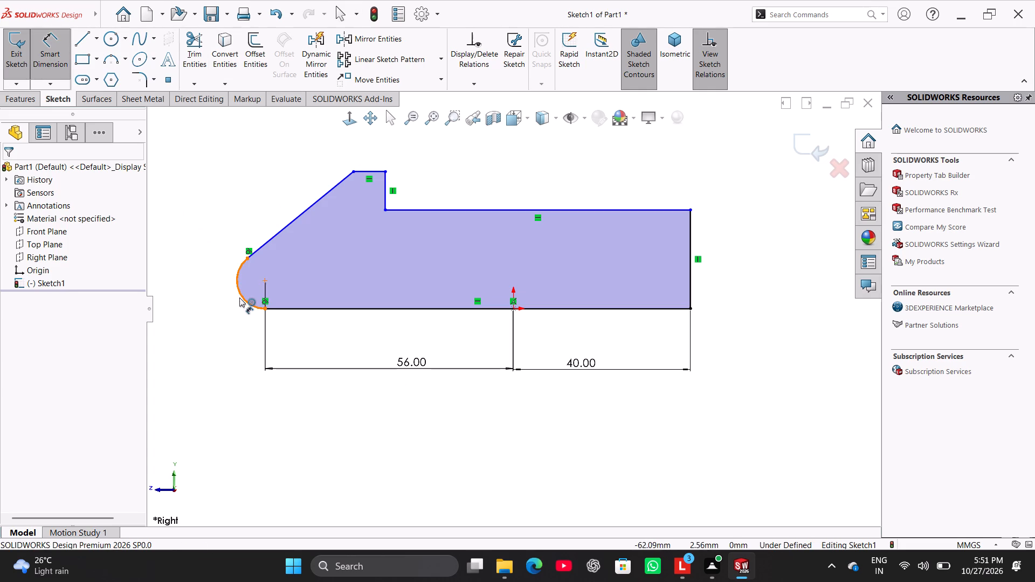
{"action": "left_click", "coordinate": [241, 298]}
{"action": "left_click", "coordinate": [202, 321]}
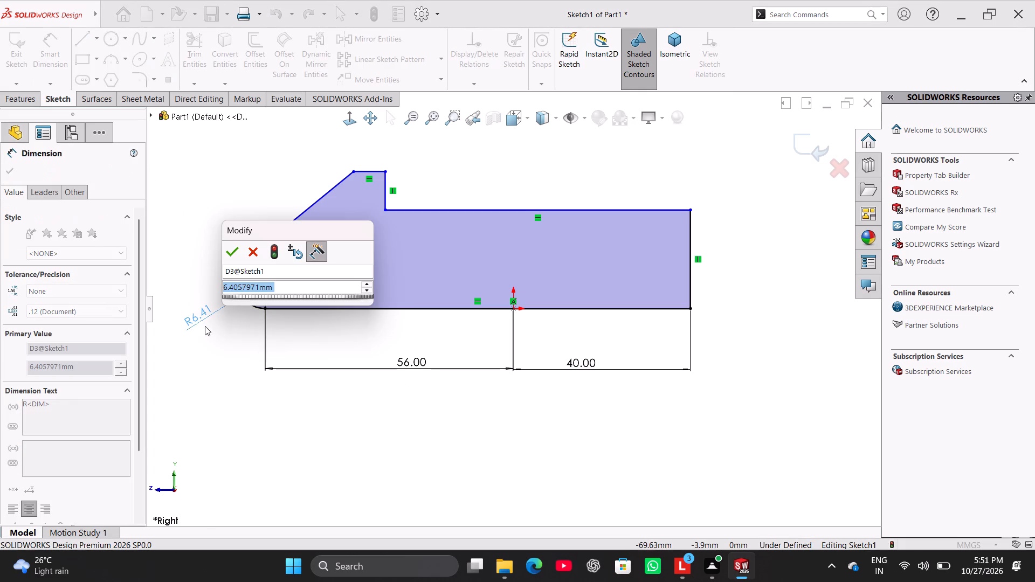
{"action": "key", "text": "1"}
{"action": "key", "text": "4"}
{"action": "key", "text": "Return"}
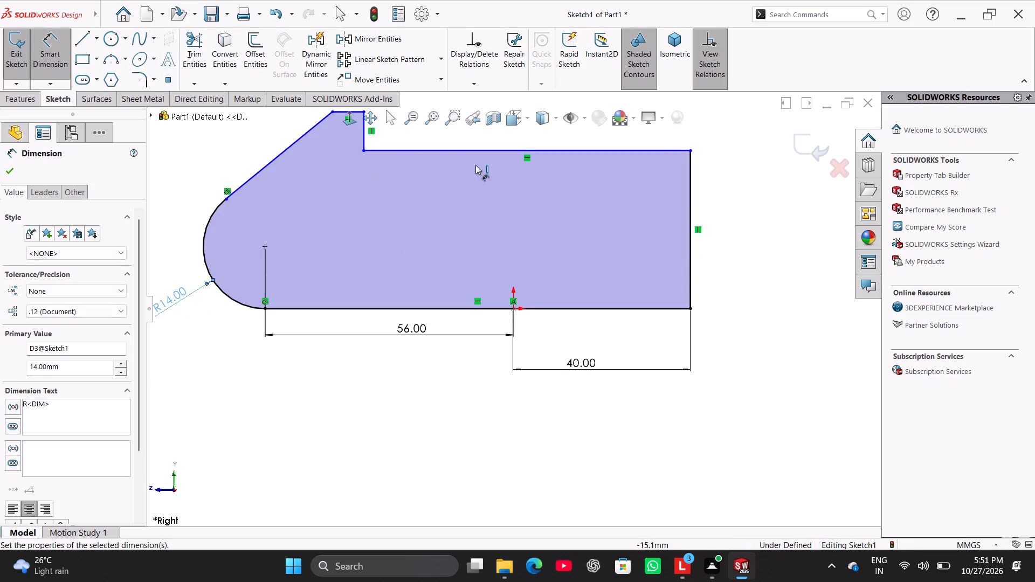
{"action": "scroll", "coordinate": [561, 301], "scroll_direction": "up", "scroll_amount": 4}
{"action": "scroll", "coordinate": [353, 189], "scroll_direction": "down", "scroll_amount": 2}
{"action": "right_click", "coordinate": [350, 177]}
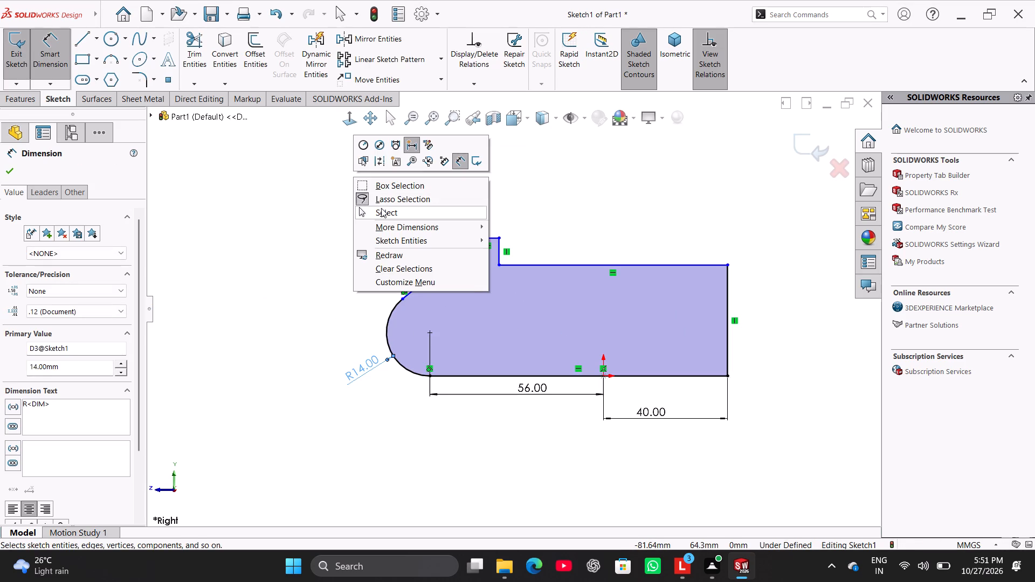
{"action": "left_click", "coordinate": [383, 210]}
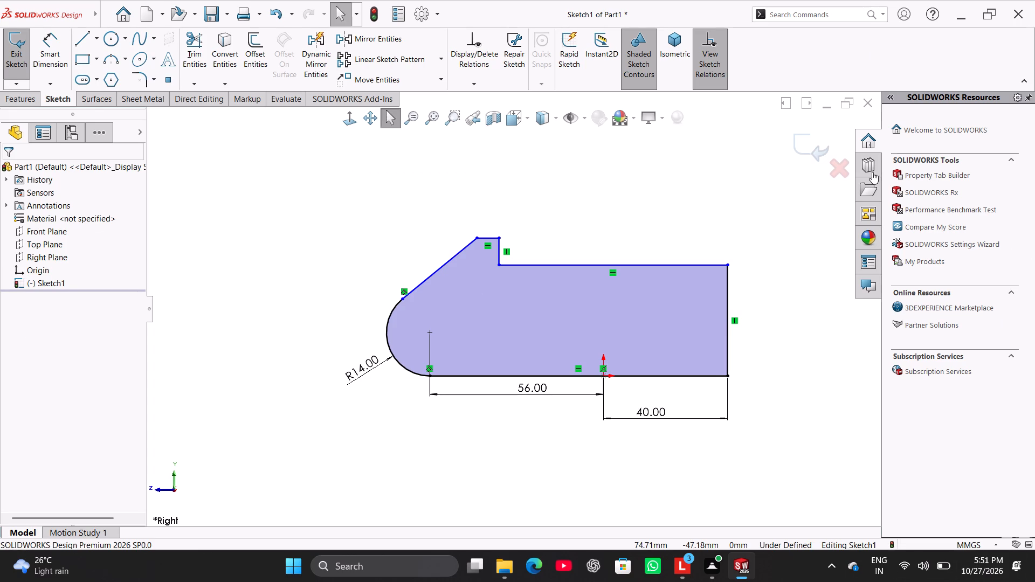
Dimension the short vertical drop beside the top flat as 15 mm.
{"action": "middle_click_drag", "start_coordinate": [725, 245], "coordinate": [652, 234]}
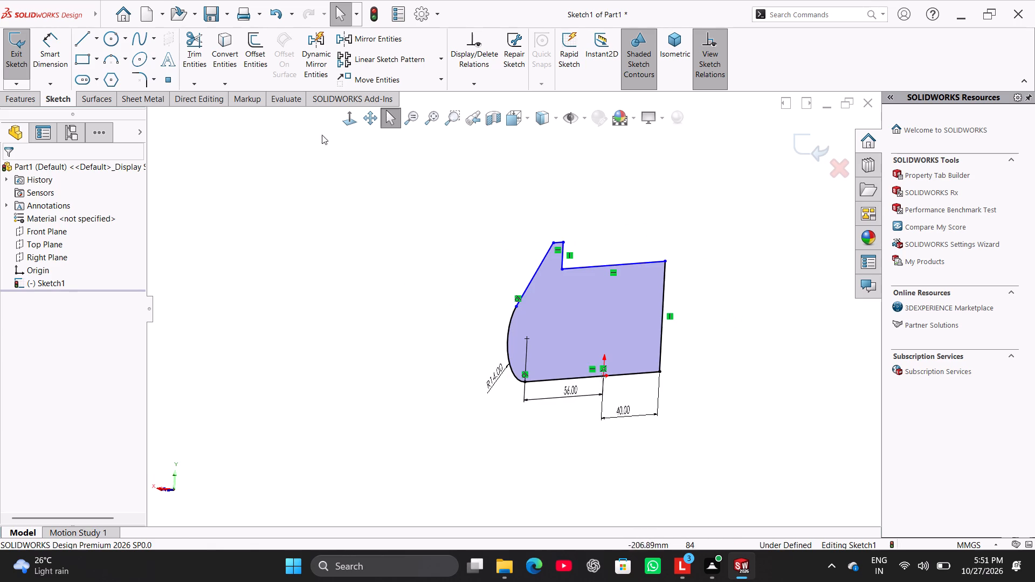
{"action": "left_click", "coordinate": [353, 115]}
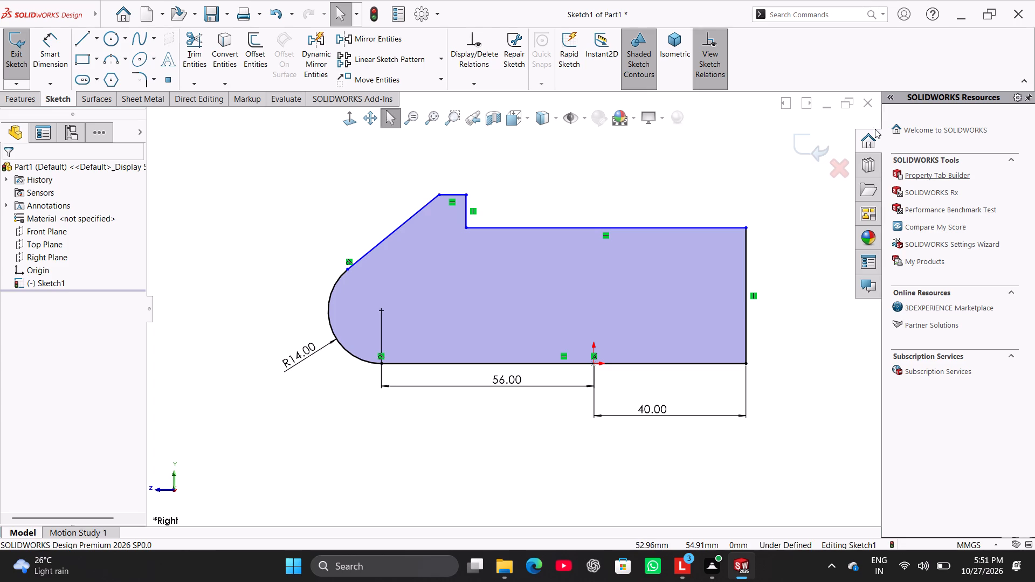
{"action": "left_click", "coordinate": [42, 45]}
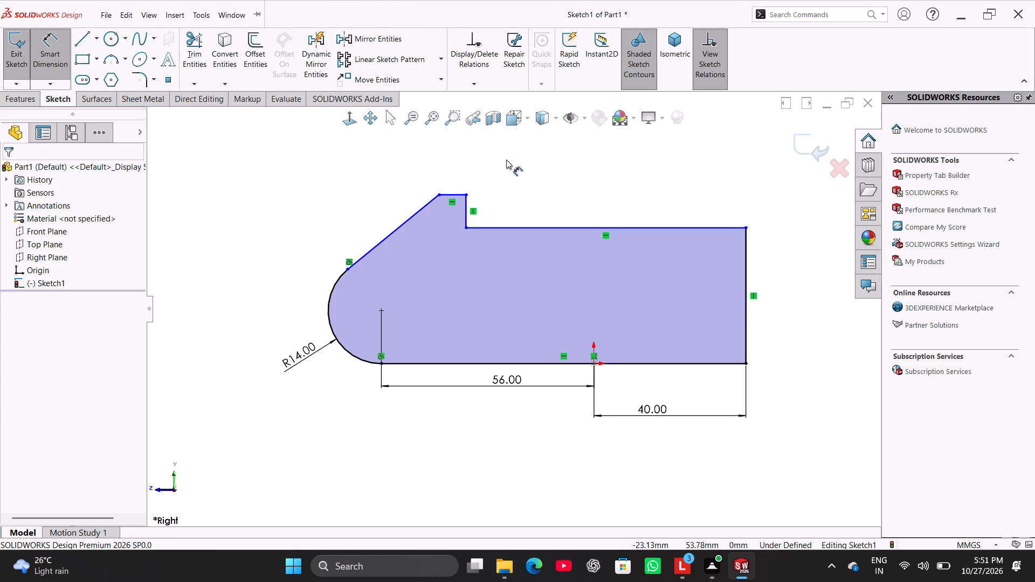
{"action": "left_click", "coordinate": [464, 211]}
{"action": "left_click", "coordinate": [360, 208]}
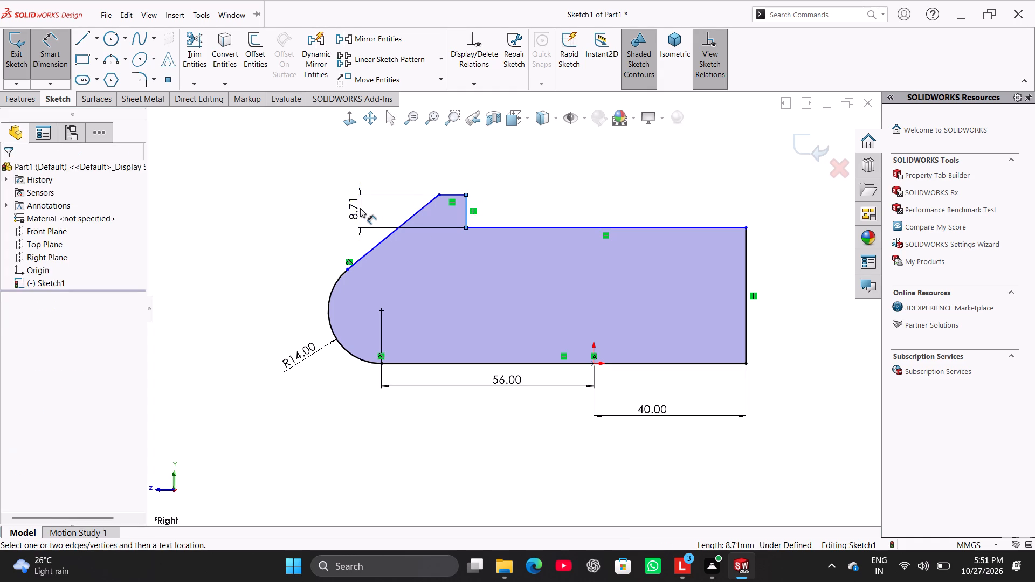
{"action": "type", "text": "15"}
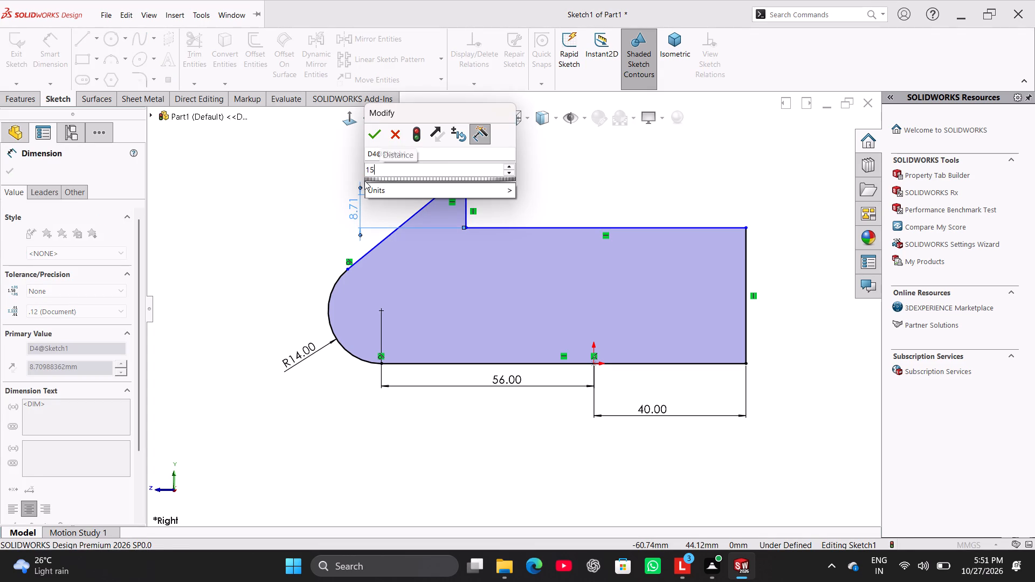
{"action": "key", "text": "Return"}
{"action": "right_click", "coordinate": [577, 197]}
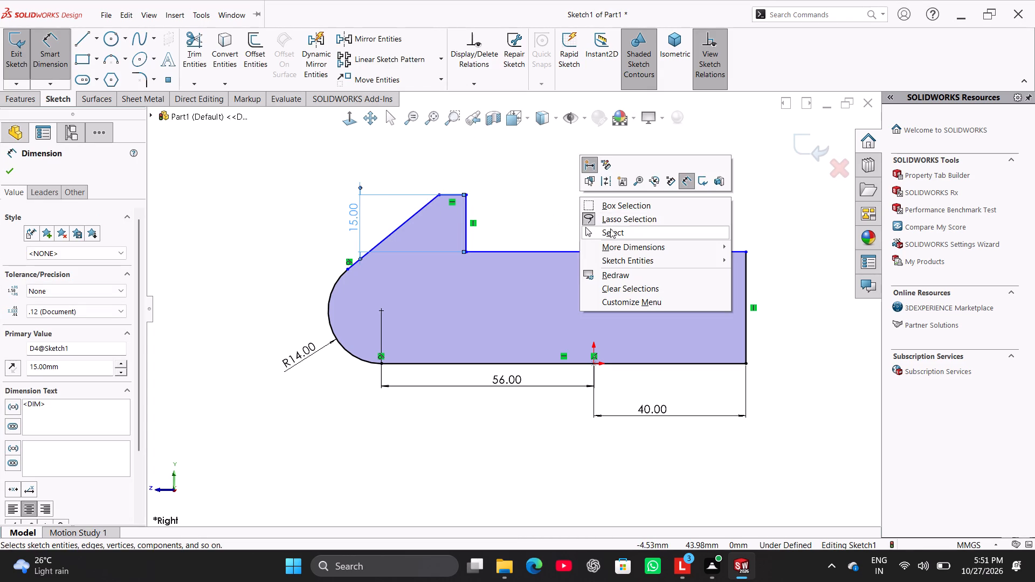
{"action": "left_click", "coordinate": [612, 232]}
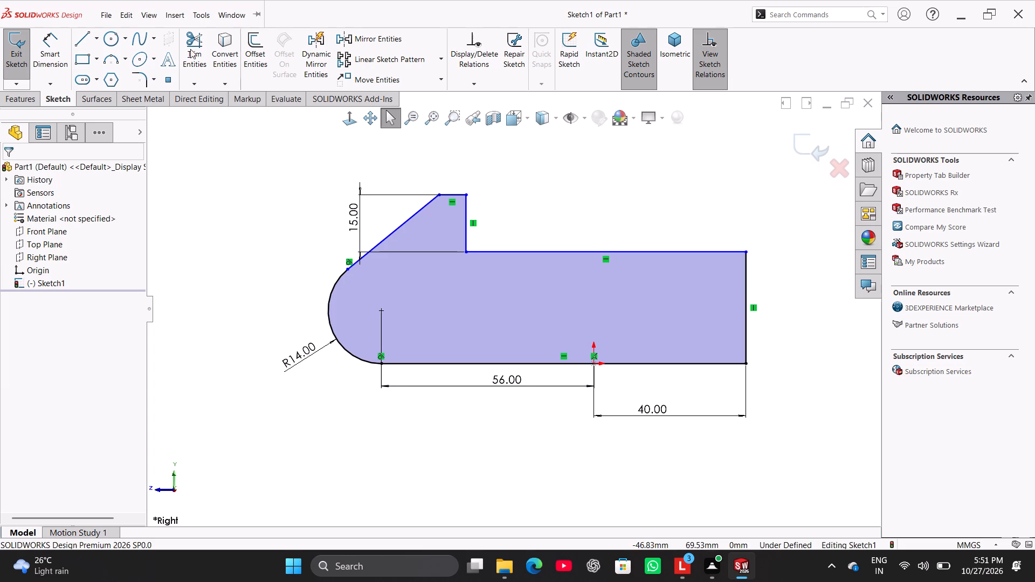
Dimension the vertical end edge of the profile, opposite the rounded end, as 35 mm.
{"action": "left_click", "coordinate": [60, 48]}
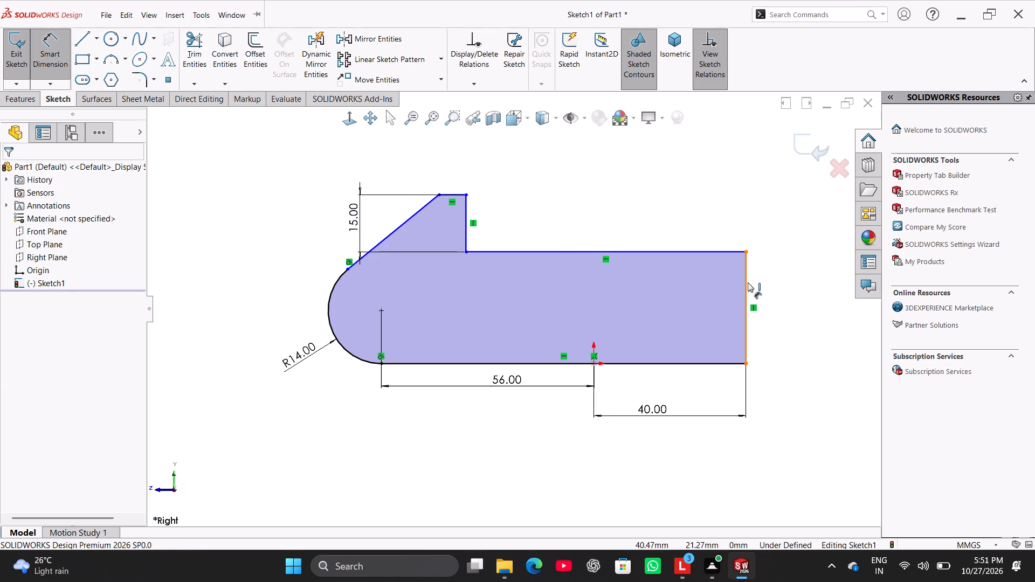
{"action": "left_click", "coordinate": [748, 282]}
{"action": "left_click", "coordinate": [793, 304]}
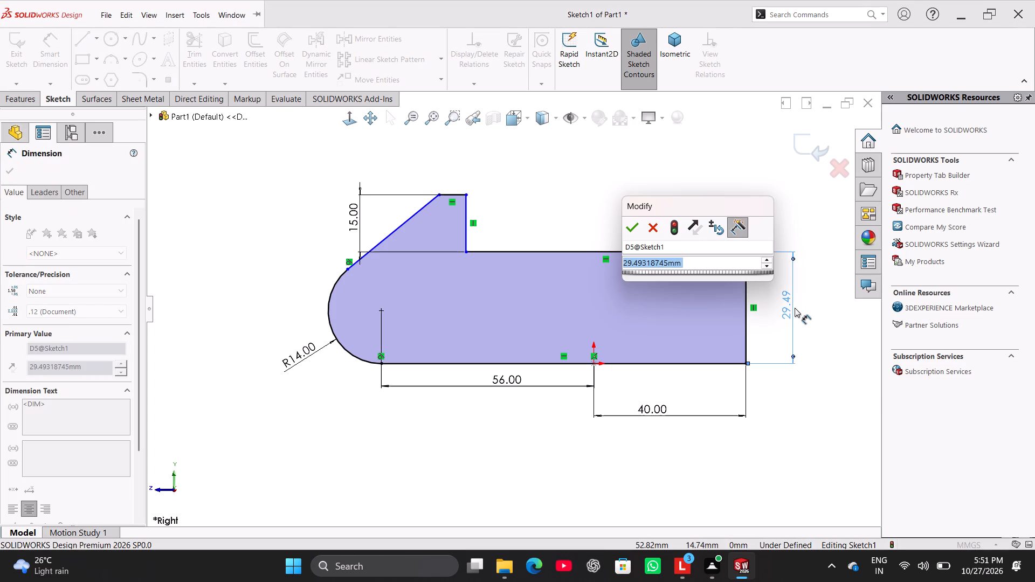
{"action": "key", "text": "3"}
{"action": "key", "text": "5"}
{"action": "key", "text": "Return"}
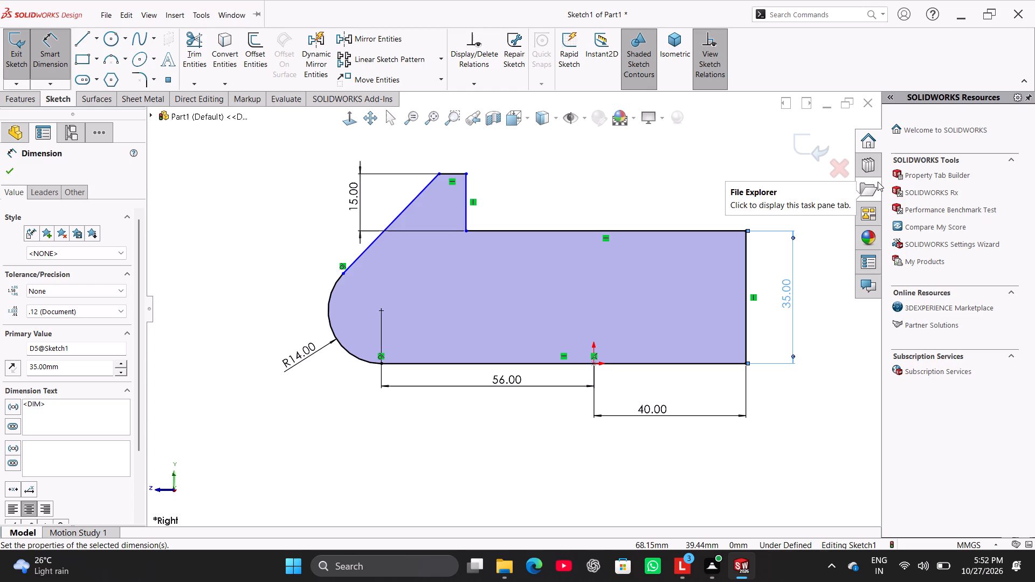
{"action": "right_click", "coordinate": [254, 177]}
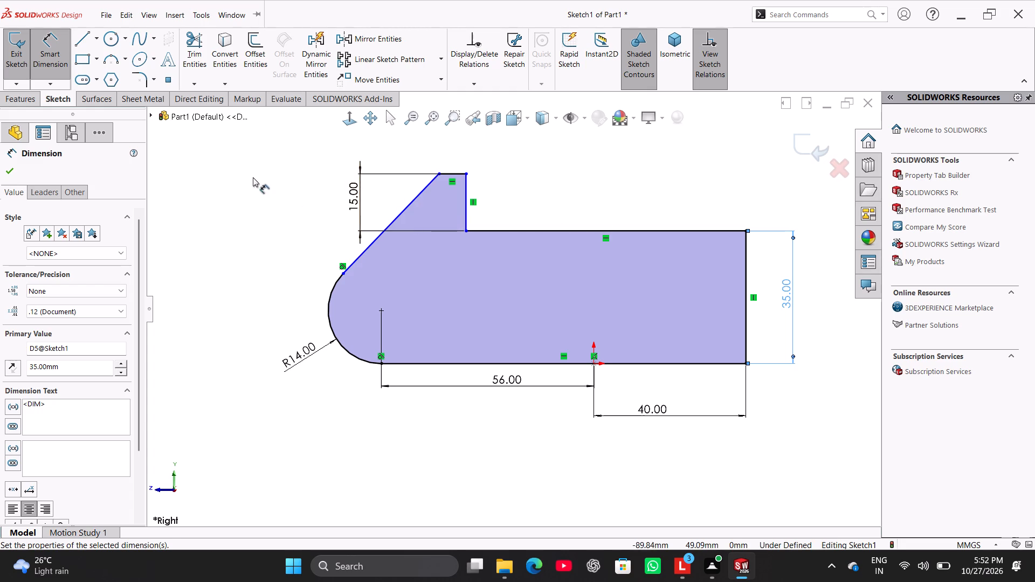
{"action": "left_click", "coordinate": [289, 217]}
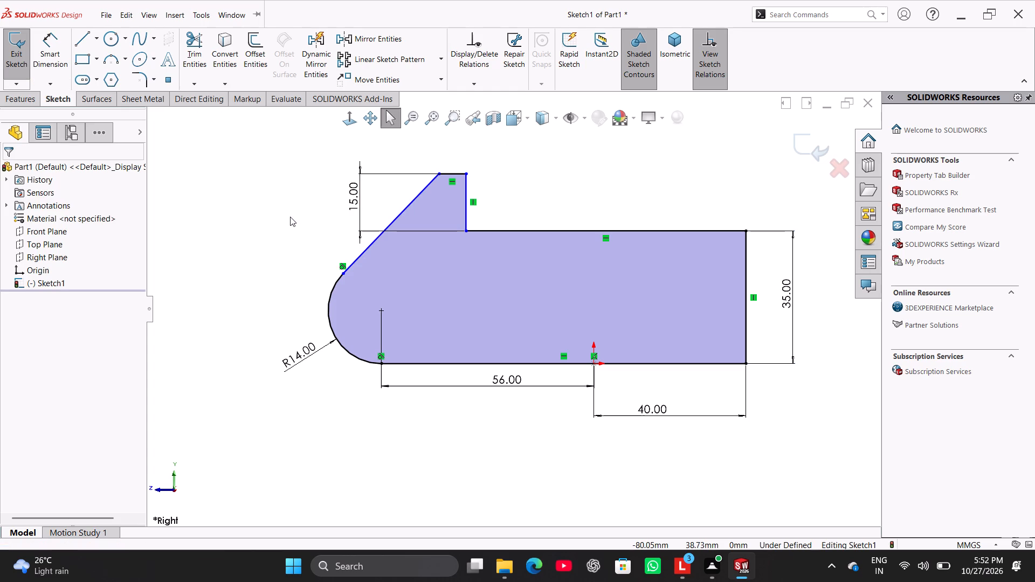
Shift the short vertical edge away from the rounded end and dimension the top flat's length as 12 mm.
{"action": "left_click_drag", "start_coordinate": [463, 189], "coordinate": [513, 193]}
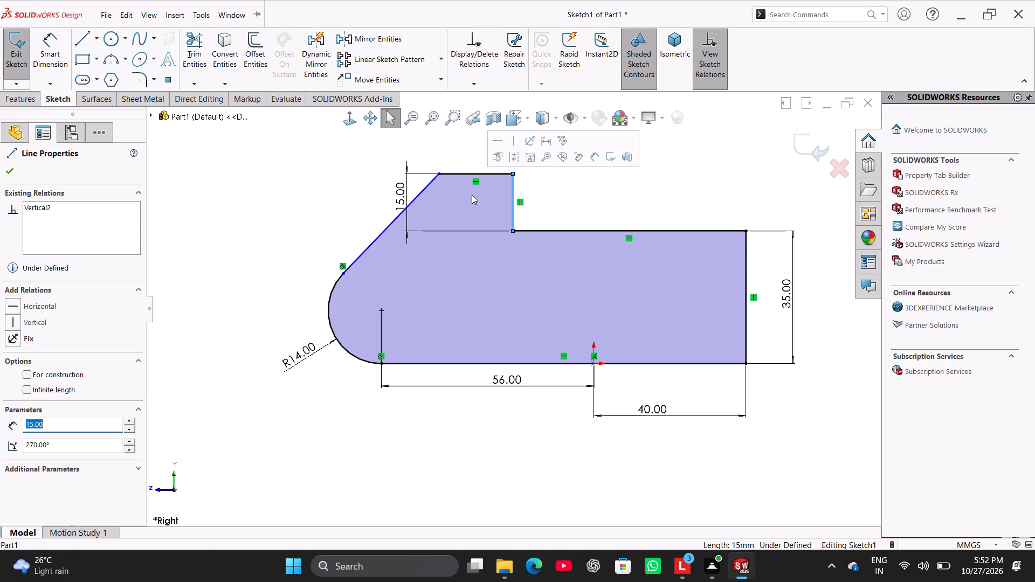
{"action": "left_click", "coordinate": [59, 46]}
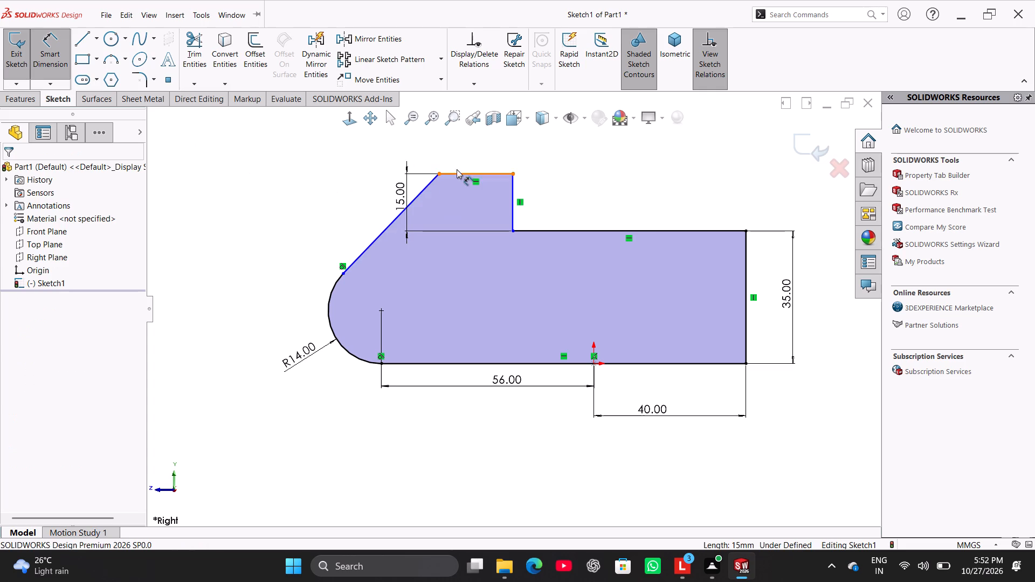
{"action": "left_click", "coordinate": [462, 173]}
{"action": "left_click", "coordinate": [468, 133]}
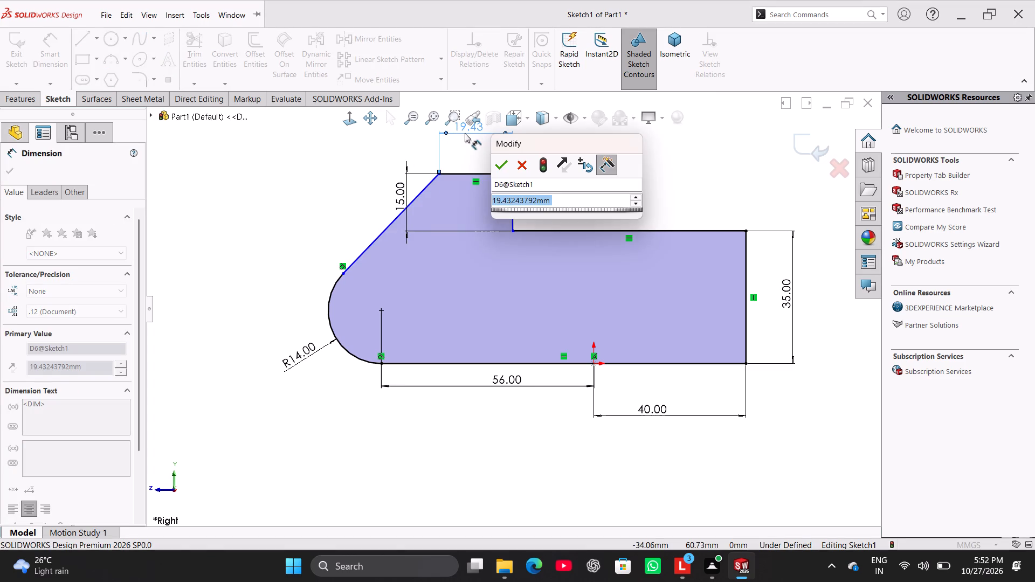
{"action": "key", "text": "1"}
{"action": "key", "text": "2"}
{"action": "key", "text": "Return"}
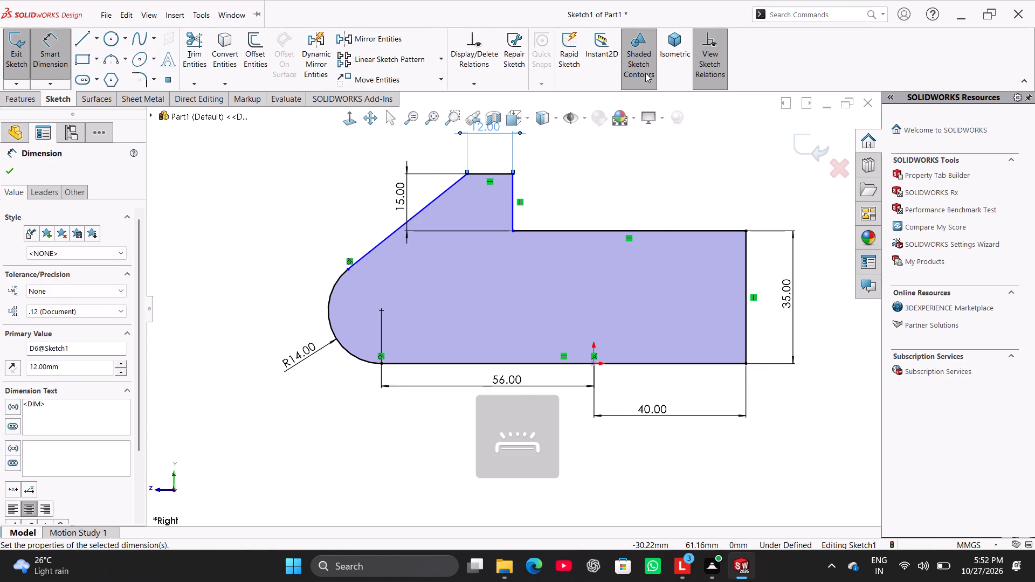
{"action": "left_click", "coordinate": [637, 158]}
{"action": "right_click", "coordinate": [628, 172]}
{"action": "left_click", "coordinate": [668, 213]}
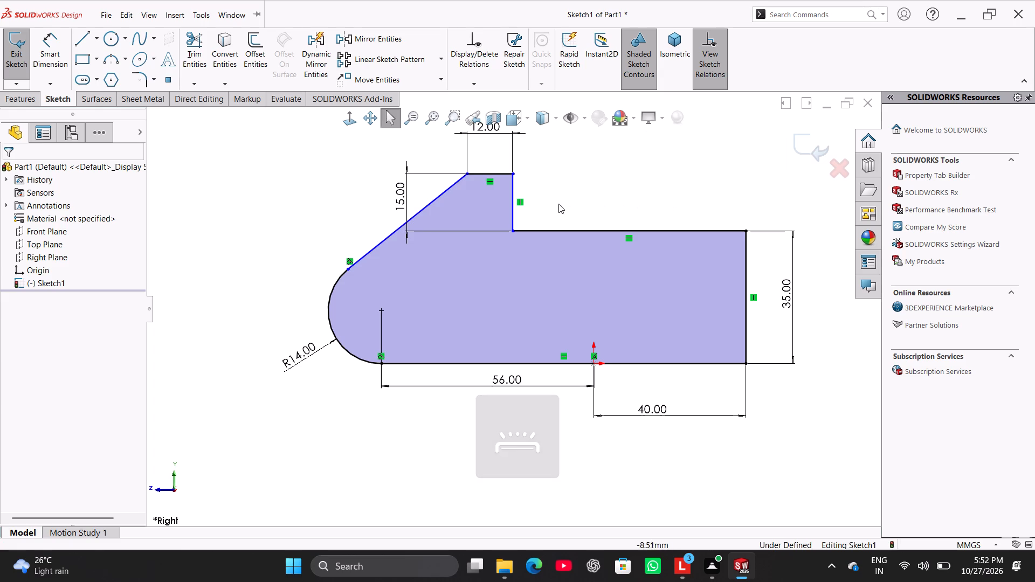
Move the short vertical edge back toward the rounded end, about 30 mm horizontally from the origin.
{"action": "left_click_drag", "start_coordinate": [514, 209], "coordinate": [484, 200]}
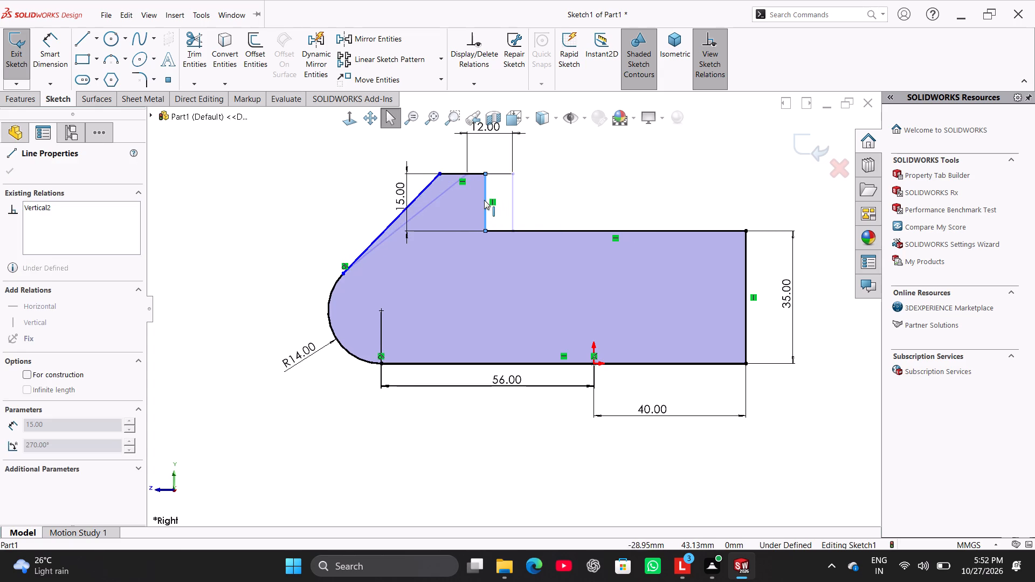
{"action": "left_click_drag", "start_coordinate": [484, 200], "coordinate": [479, 200]}
{"action": "left_click", "coordinate": [295, 198]}
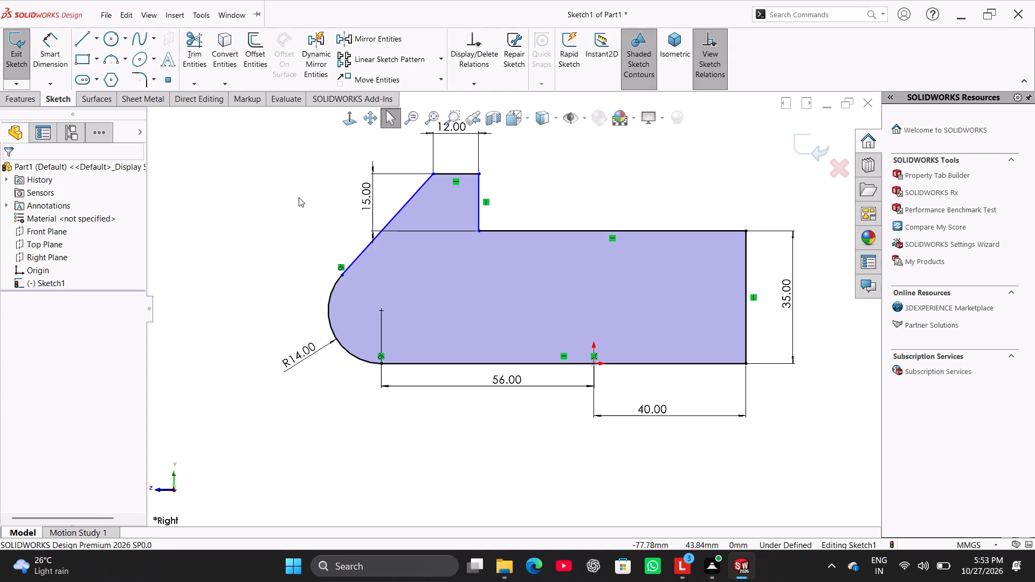
Add a horizontal dimension between the lower corner of the short vertical edge and the origin.
{"action": "left_click", "coordinate": [43, 57]}
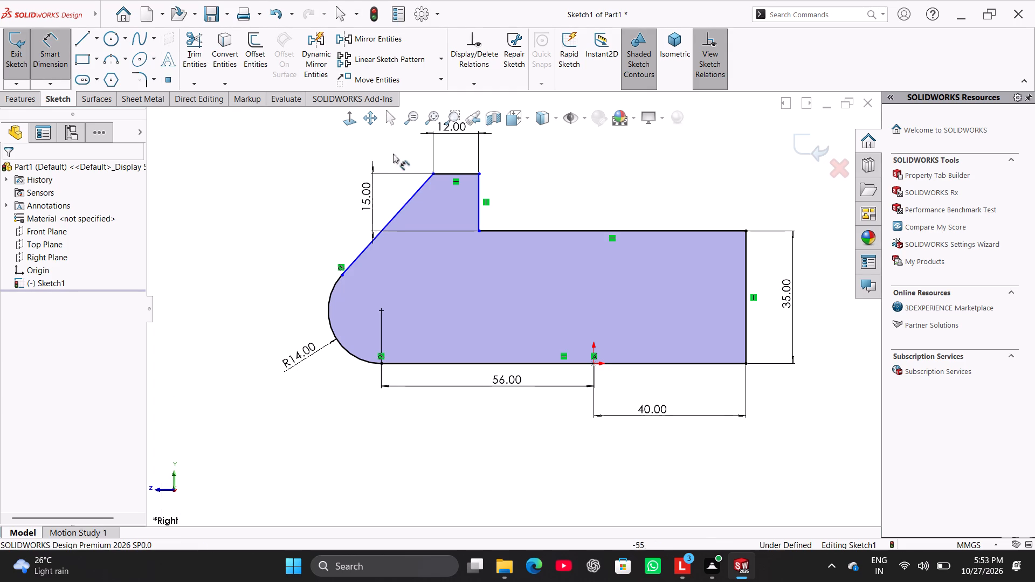
{"action": "left_click", "coordinate": [480, 234]}
{"action": "left_click", "coordinate": [594, 366]}
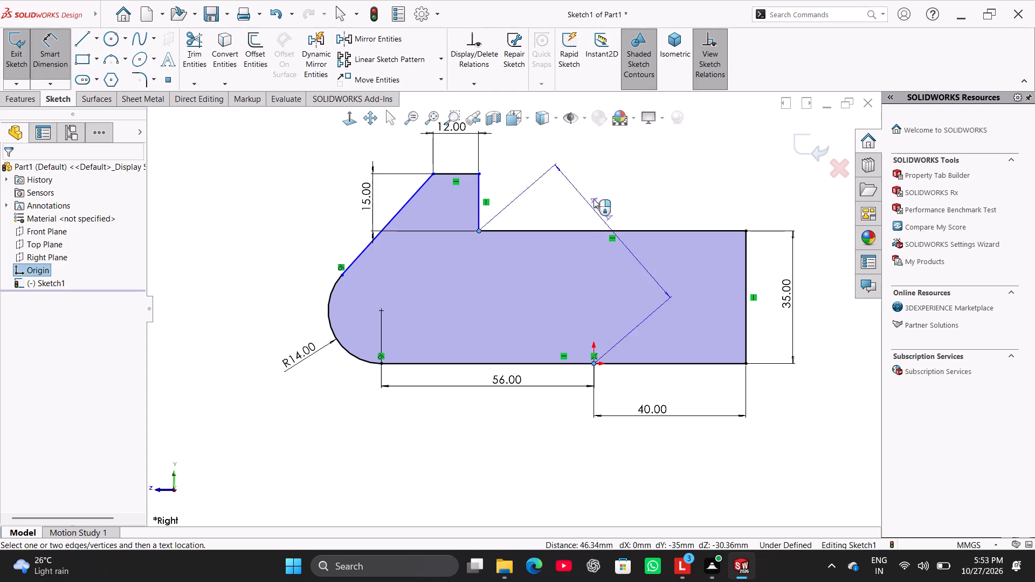
{"action": "left_click", "coordinate": [555, 186]}
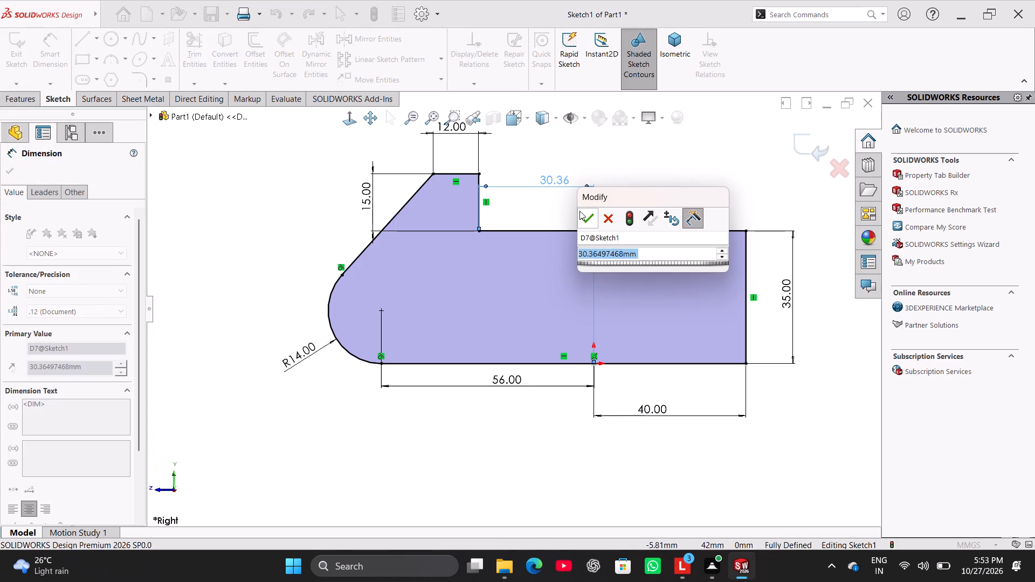
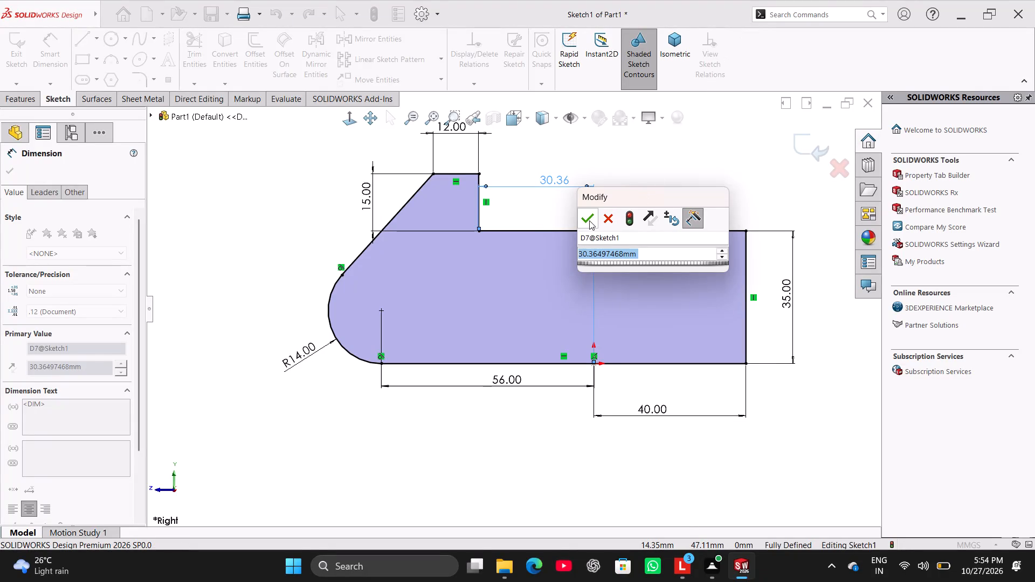
Set the horizontal distance between the short vertical edge and the origin to 30 mm.
{"action": "right_click", "coordinate": [612, 149]}
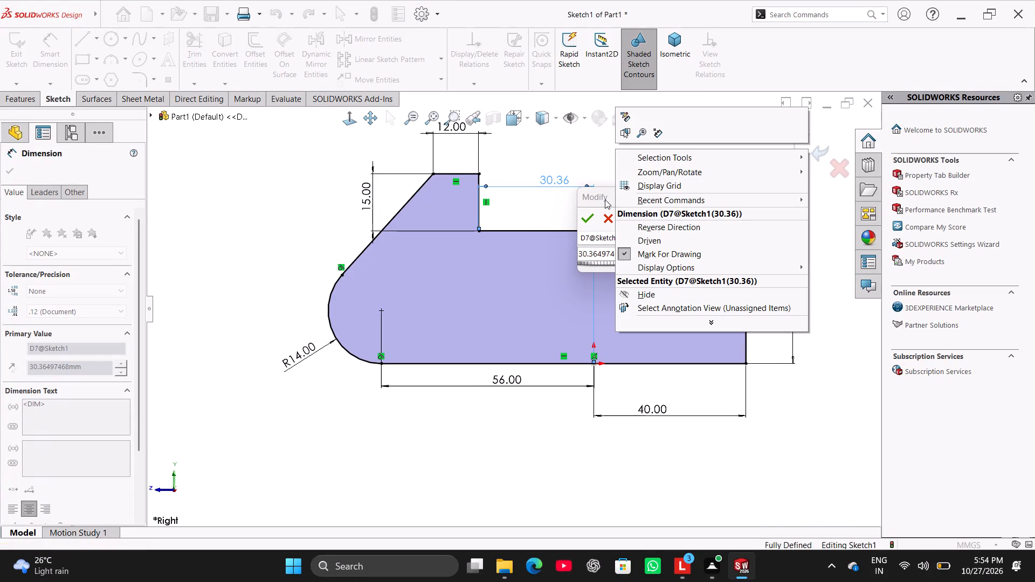
{"action": "left_click", "coordinate": [599, 162]}
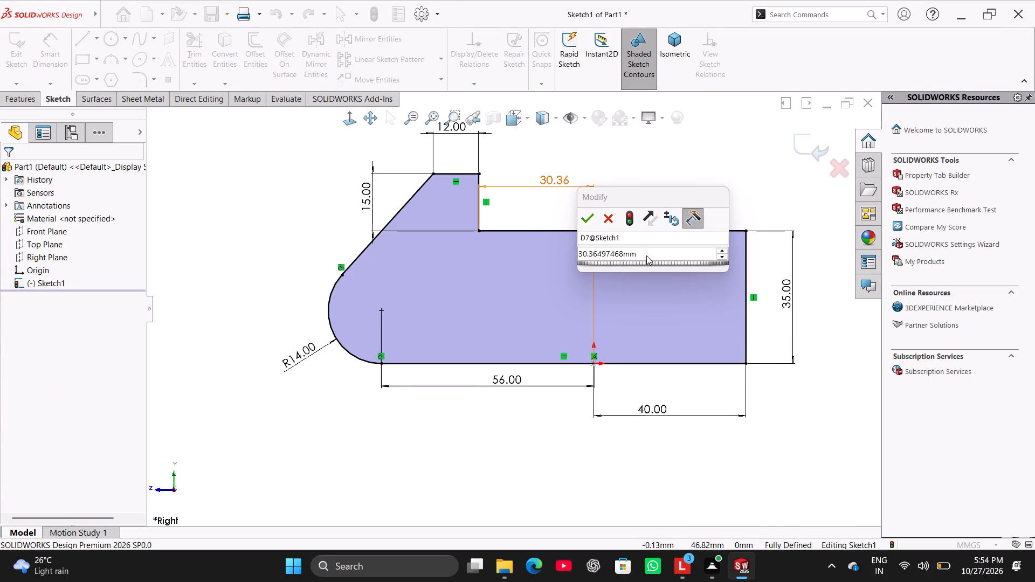
{"action": "double_click", "coordinate": [646, 255]}
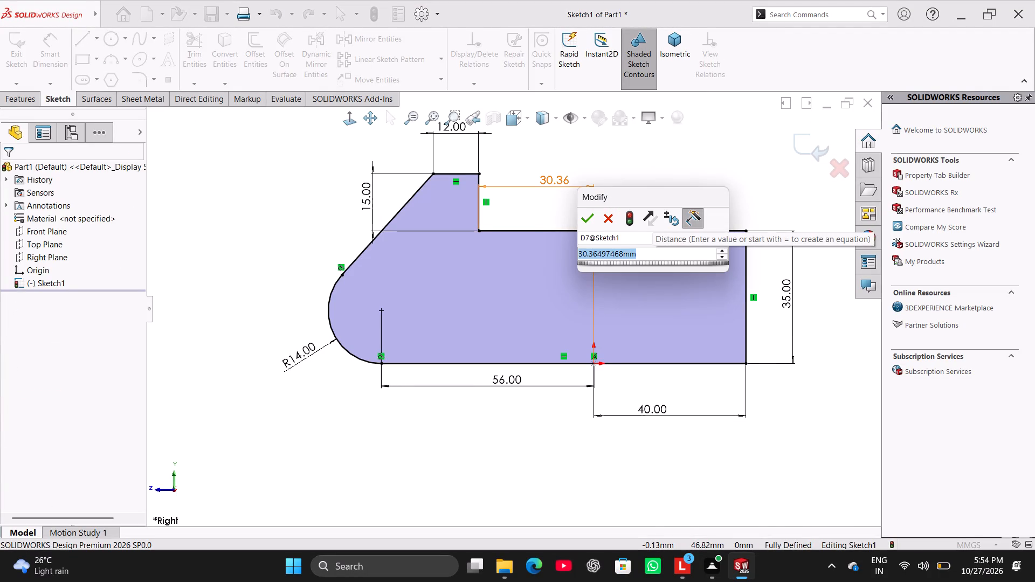
{"action": "type", "text": "30"}
{"action": "key", "text": "Return"}
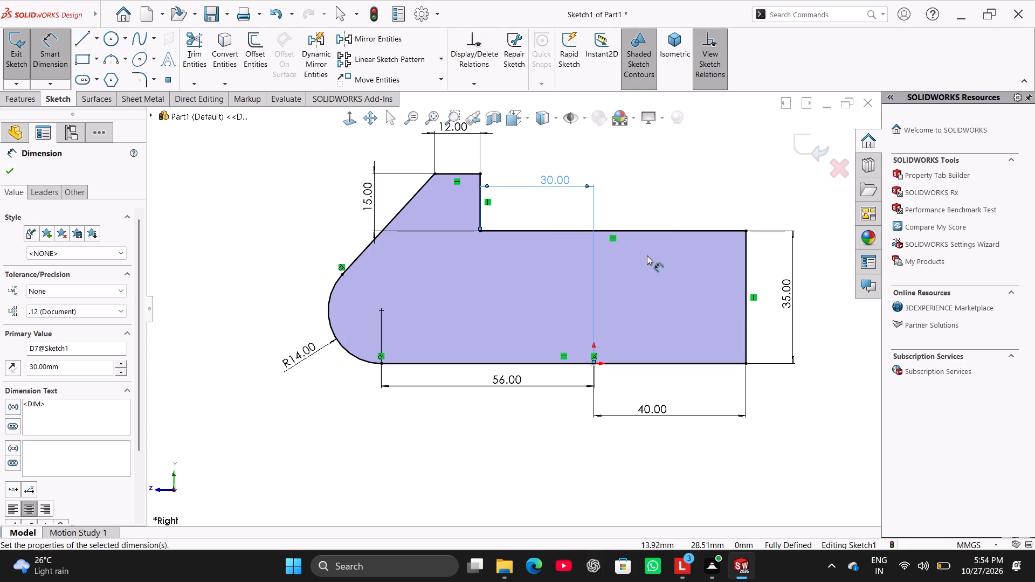
{"action": "right_click", "coordinate": [660, 196]}
{"action": "left_click", "coordinate": [693, 235]}
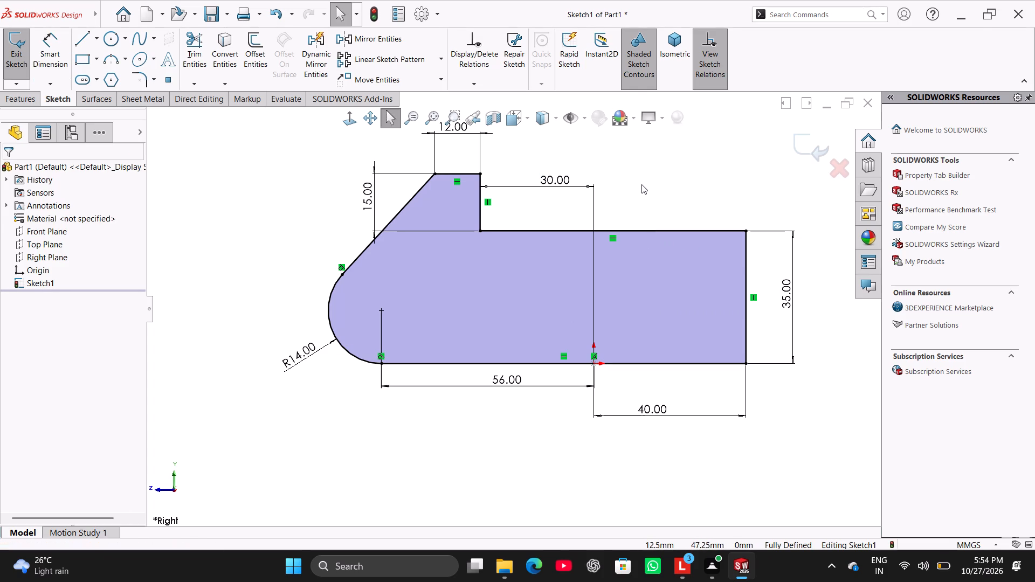
Extrude the side profile 110 mm with the Mid Plane end condition.
{"action": "left_click", "coordinate": [18, 103]}
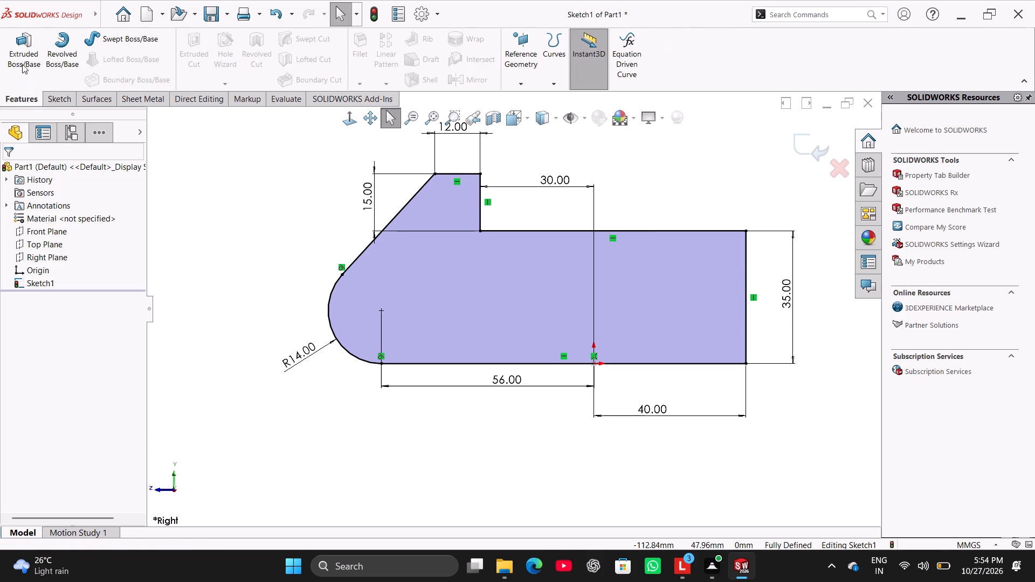
{"action": "left_click", "coordinate": [22, 63]}
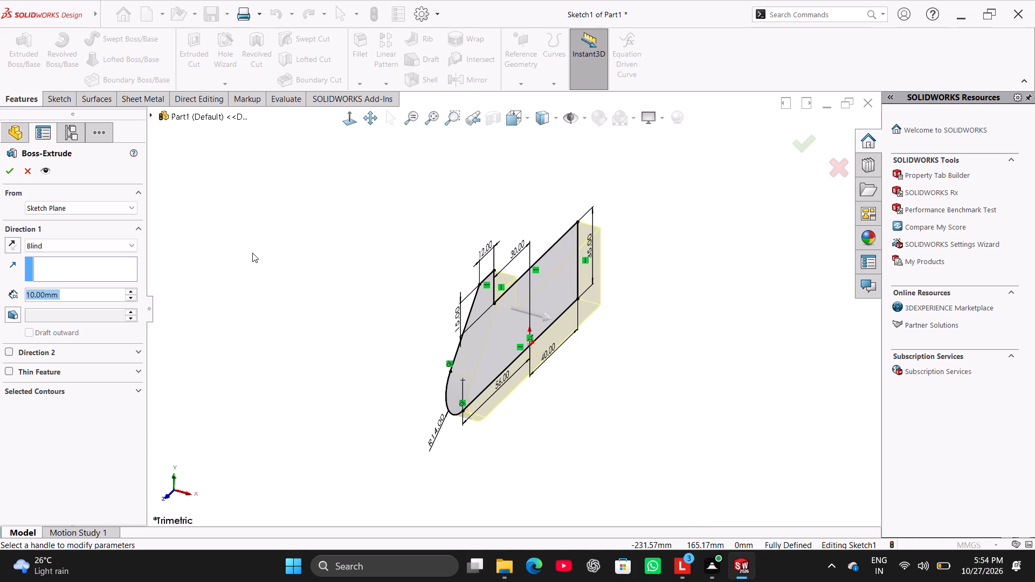
{"action": "left_click", "coordinate": [107, 246]}
{"action": "left_click", "coordinate": [107, 300]}
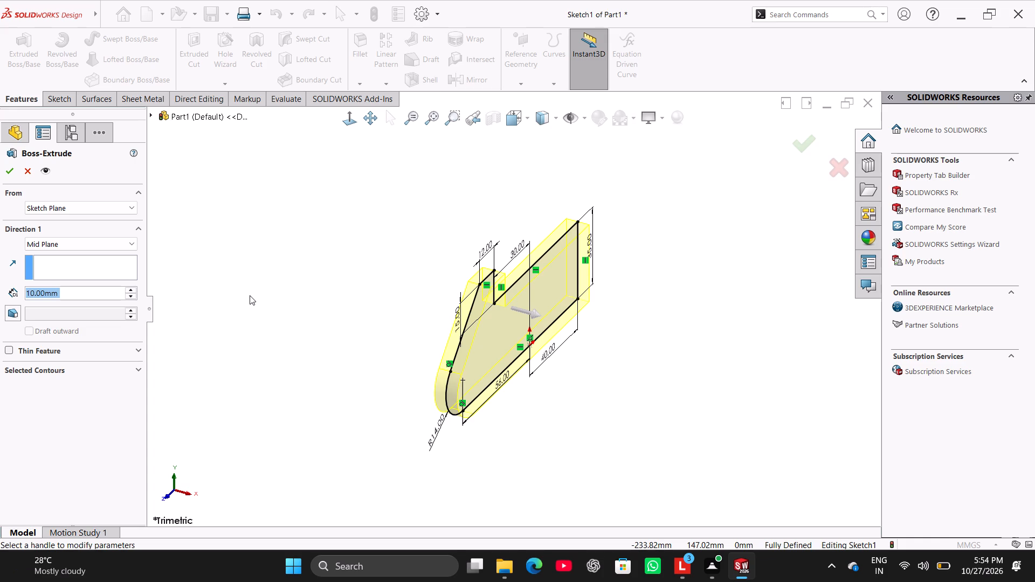
{"action": "type", "text": "110"}
{"action": "key", "text": "Return"}
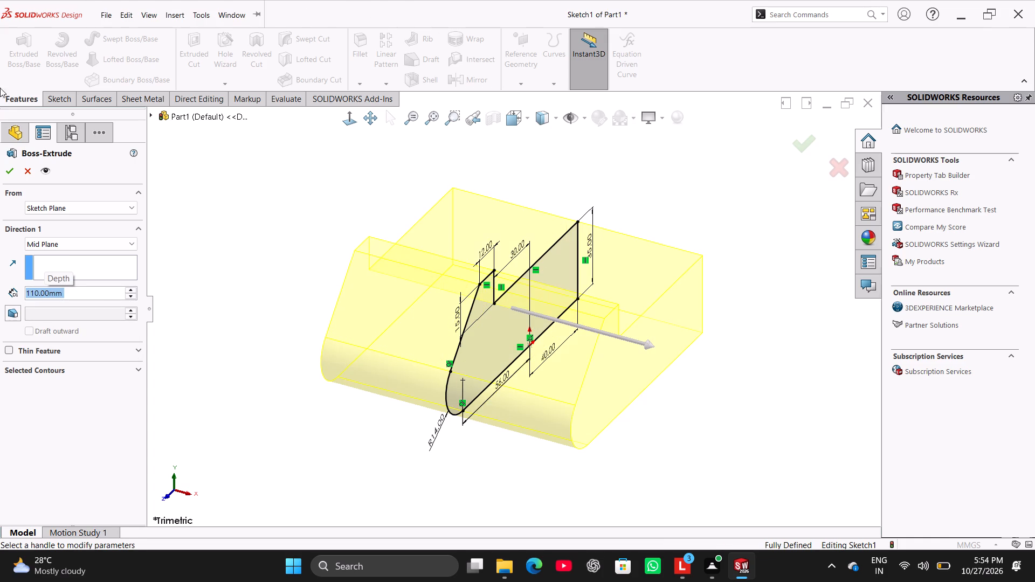
{"action": "left_click", "coordinate": [6, 172]}
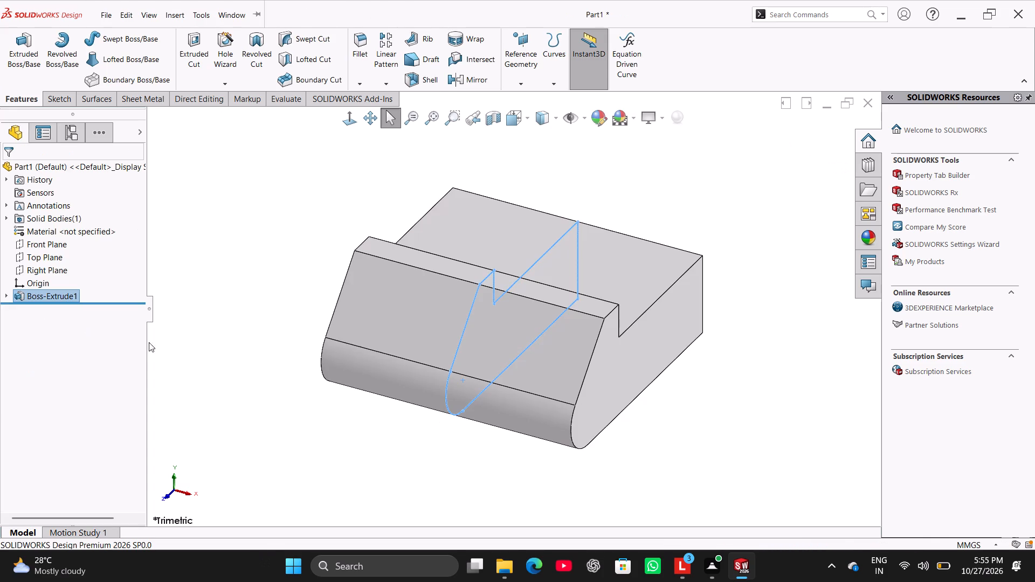
Start a new sketch on the Right Plane.
{"action": "right_click_drag", "start_coordinate": [319, 378], "coordinate": [423, 258]}
{"action": "left_click", "coordinate": [218, 434]}
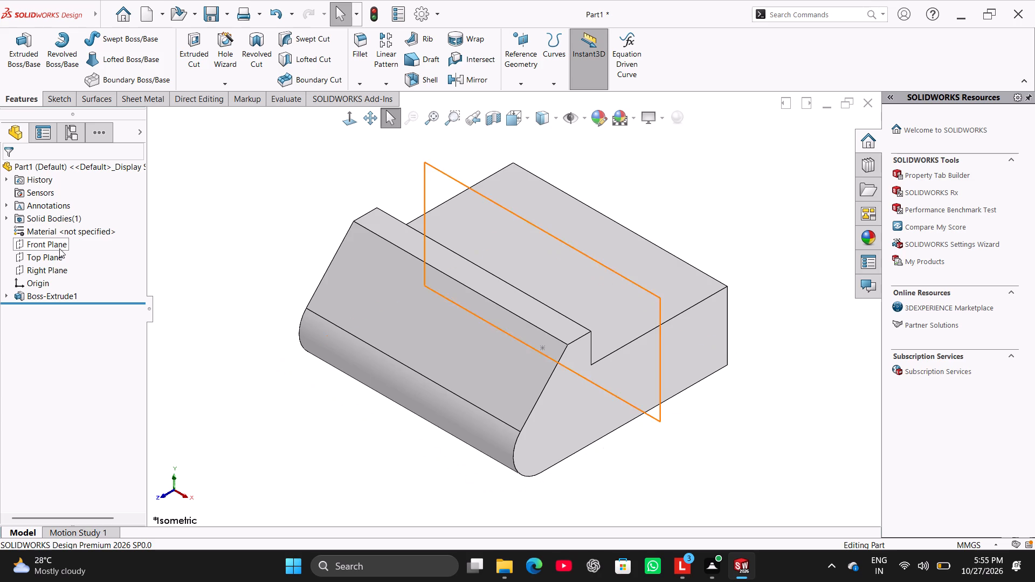
{"action": "left_click", "coordinate": [60, 269]}
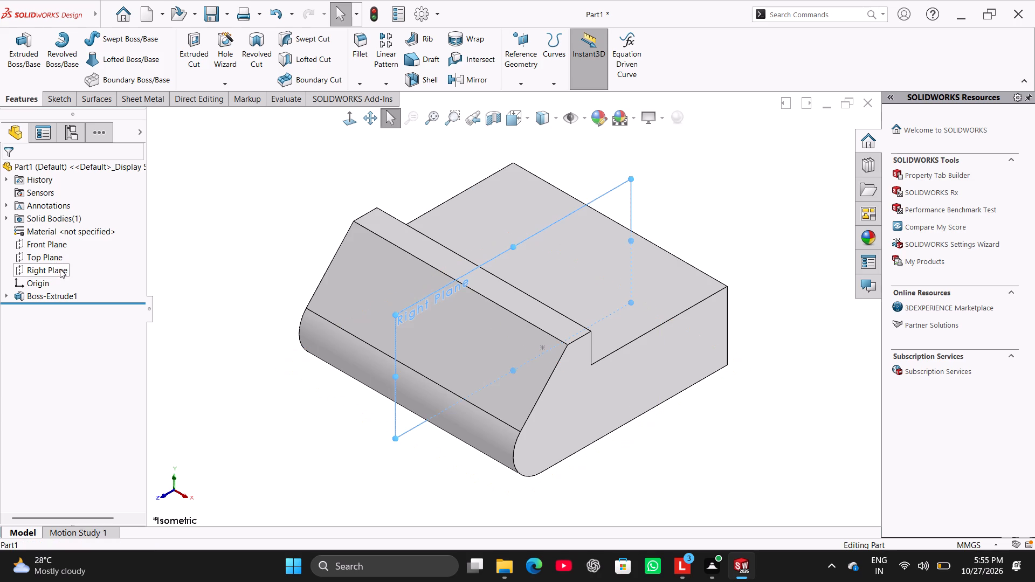
{"action": "left_click", "coordinate": [72, 257]}
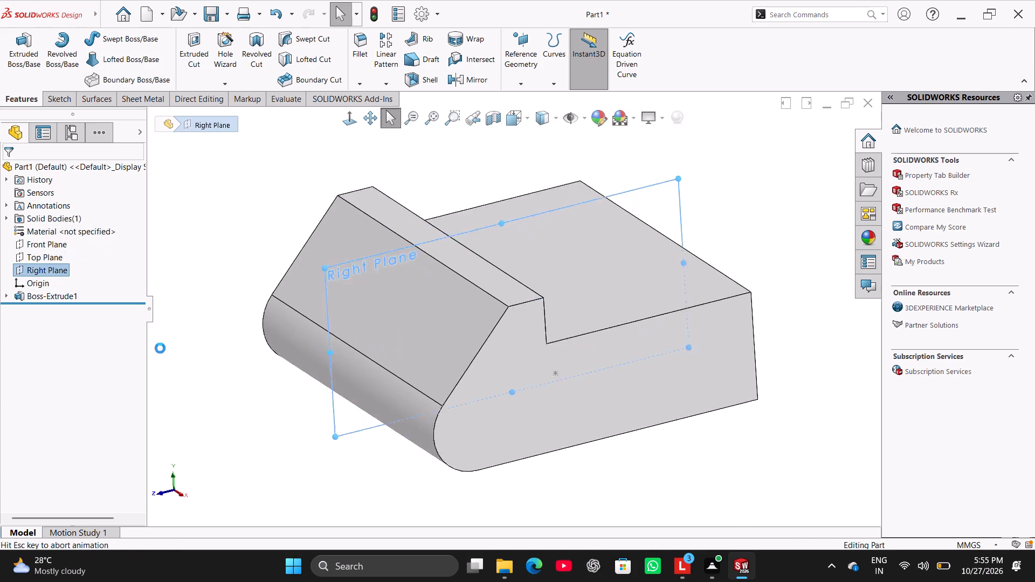
{"action": "left_click", "coordinate": [220, 453]}
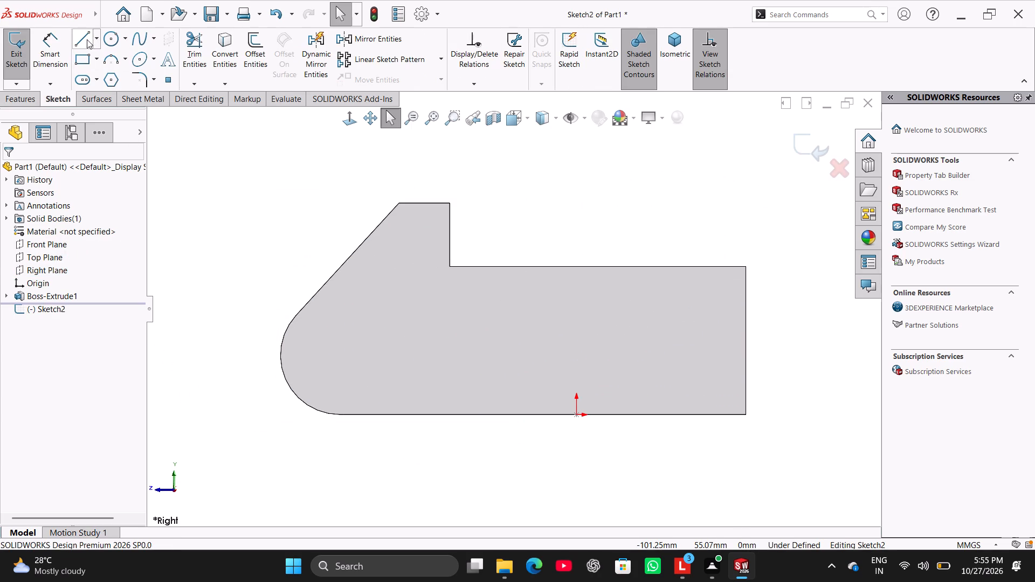
Sketch a vertical line from the upper corner of the sloped edge straight down to the bottom edge.
{"action": "left_click", "coordinate": [83, 43]}
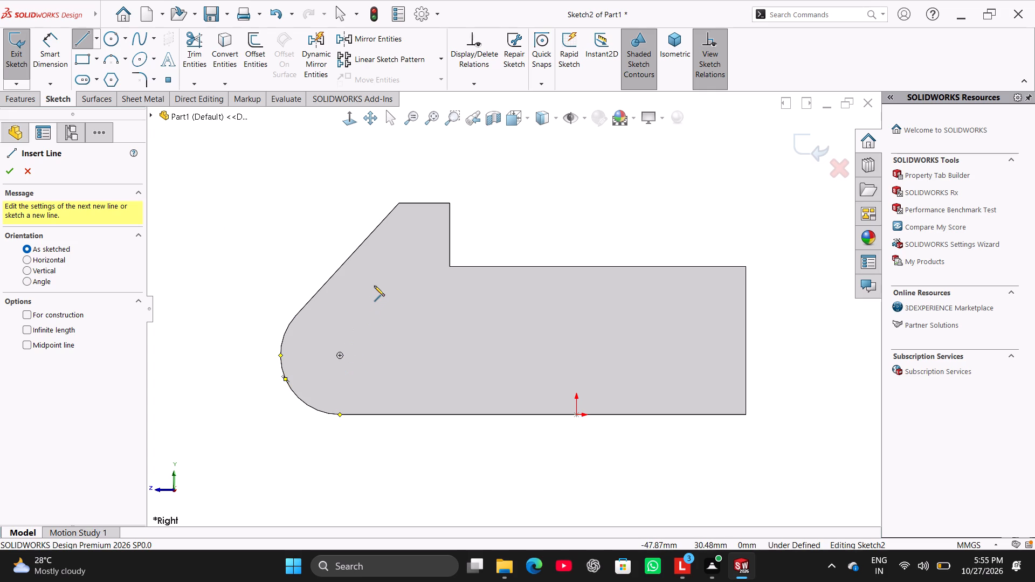
{"action": "left_click", "coordinate": [399, 204]}
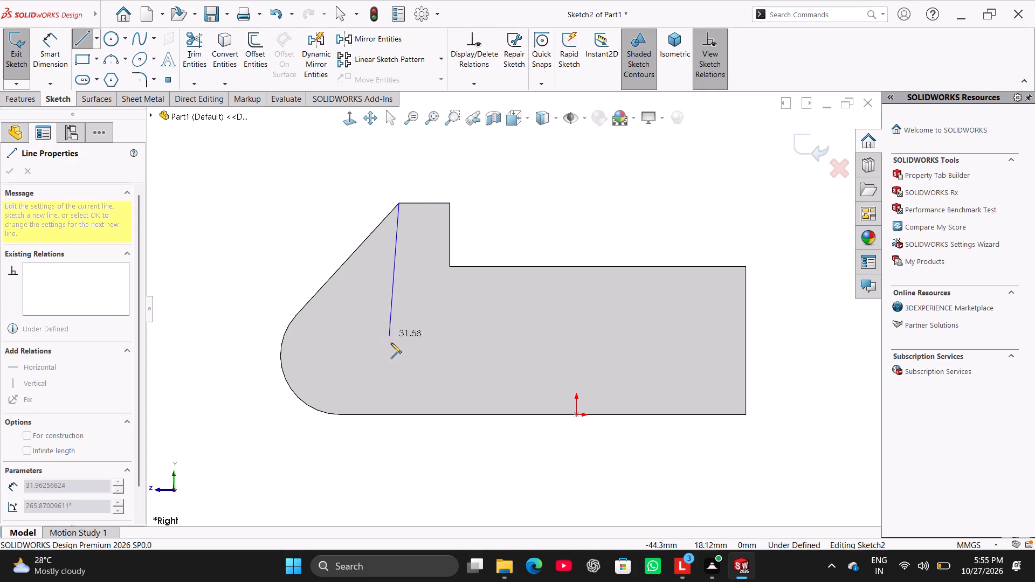
{"action": "left_click", "coordinate": [399, 414]}
{"action": "right_click", "coordinate": [295, 220]}
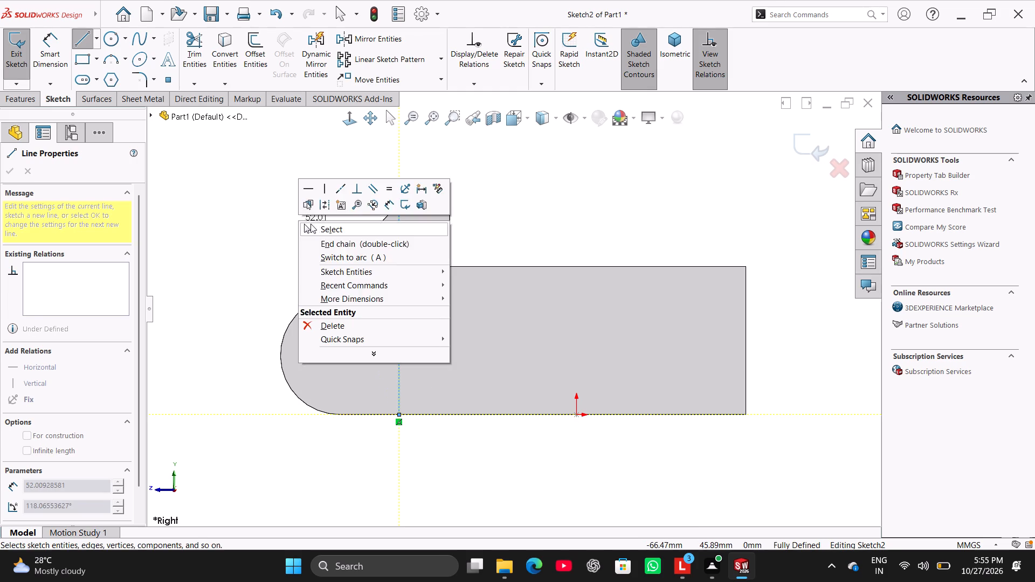
{"action": "left_click", "coordinate": [319, 225]}
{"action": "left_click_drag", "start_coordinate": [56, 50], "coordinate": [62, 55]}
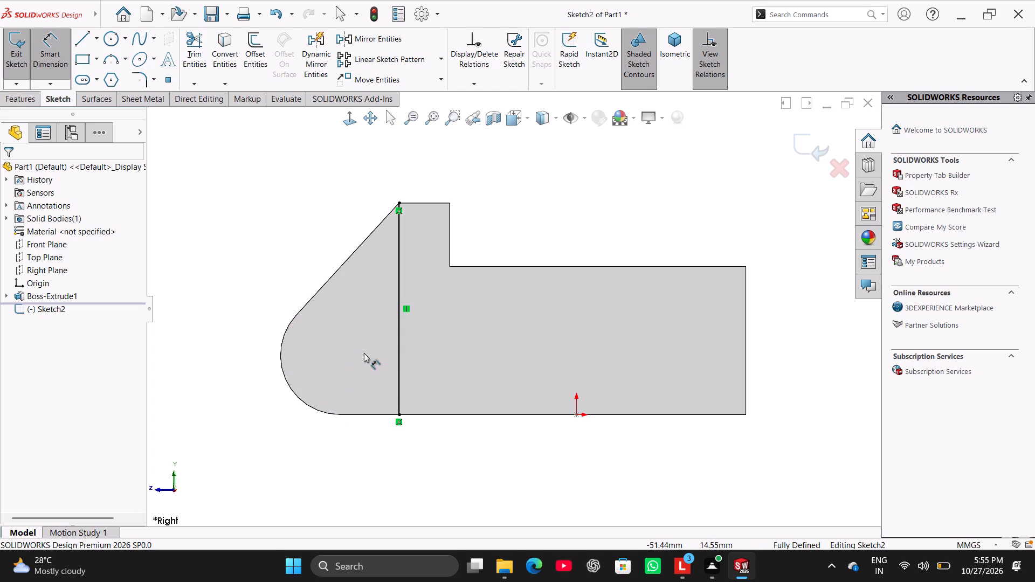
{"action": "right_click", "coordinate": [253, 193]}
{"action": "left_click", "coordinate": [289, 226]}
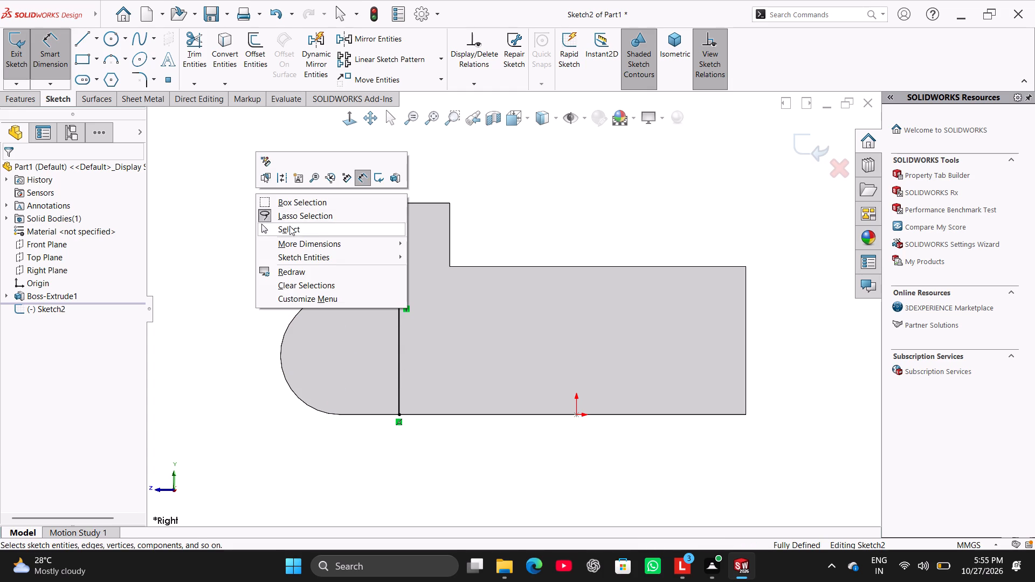
Sketch a construction circle of about 5.4 mm radius centred on the rounded end's centre point.
{"action": "left_click", "coordinate": [110, 39]}
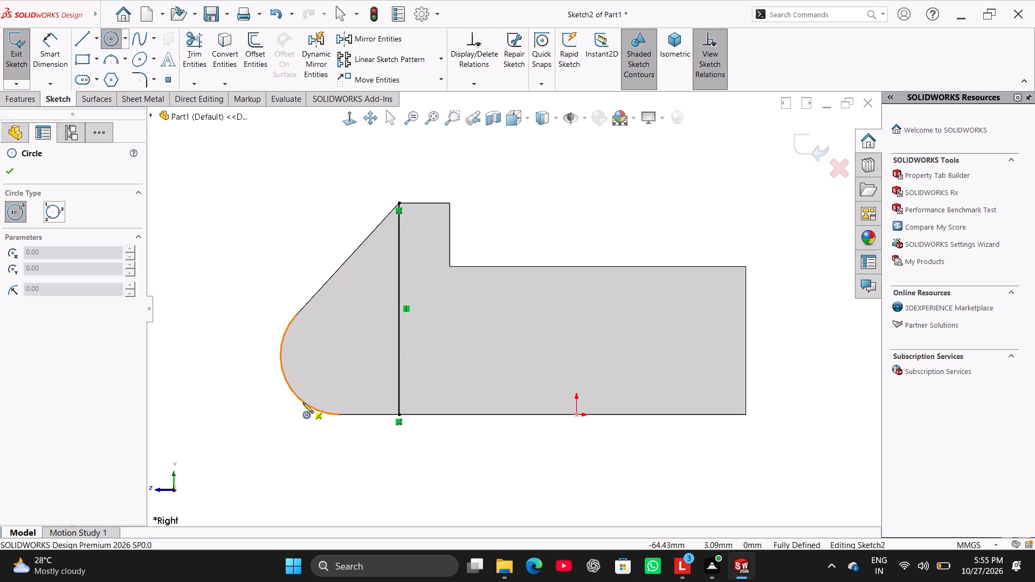
{"action": "left_click", "coordinate": [341, 356]}
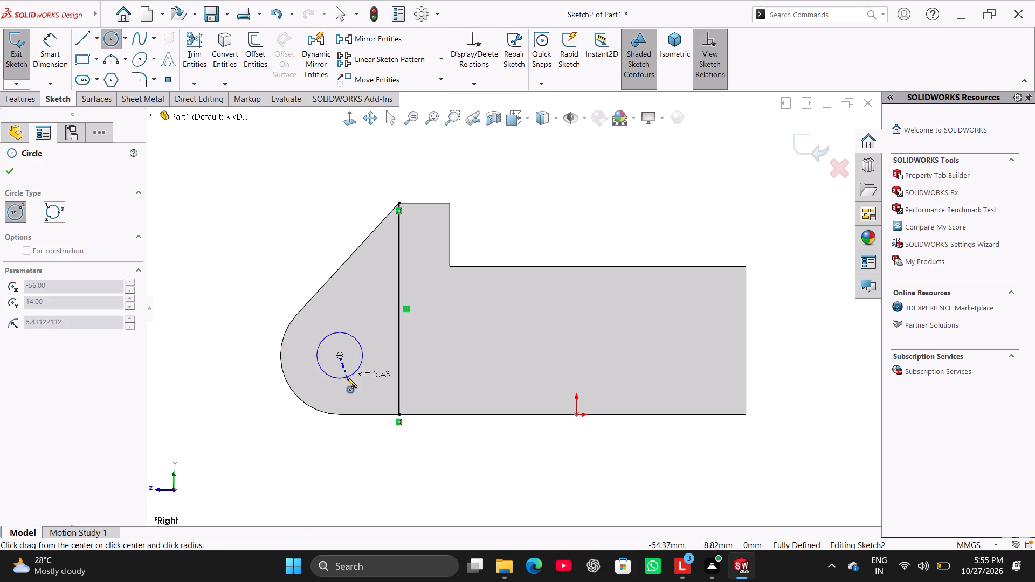
{"action": "left_click", "coordinate": [347, 377]}
{"action": "right_click", "coordinate": [316, 322]}
{"action": "left_click", "coordinate": [333, 331]}
{"action": "left_click", "coordinate": [336, 332]}
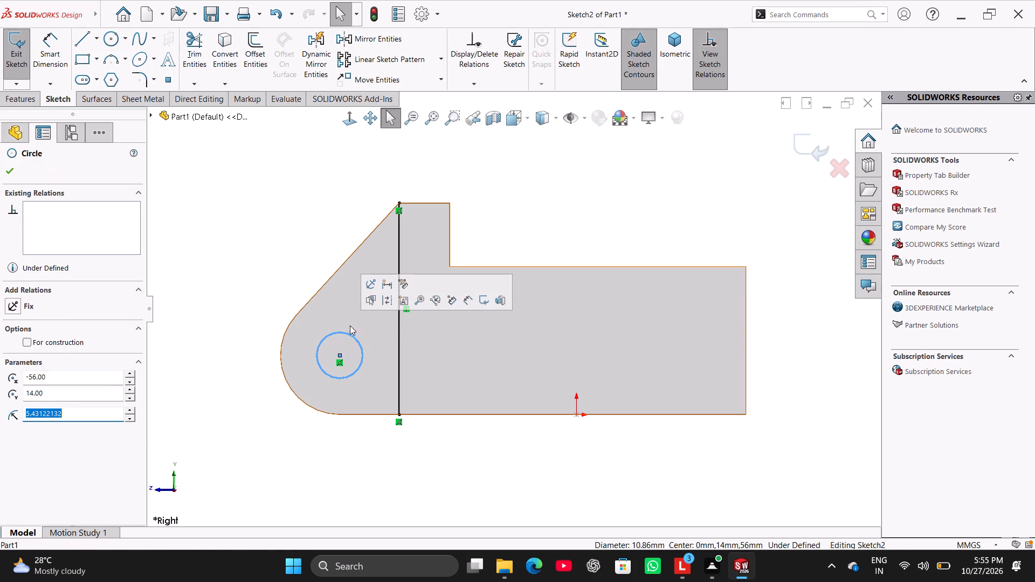
{"action": "left_click", "coordinate": [389, 300]}
{"action": "left_click", "coordinate": [265, 248]}
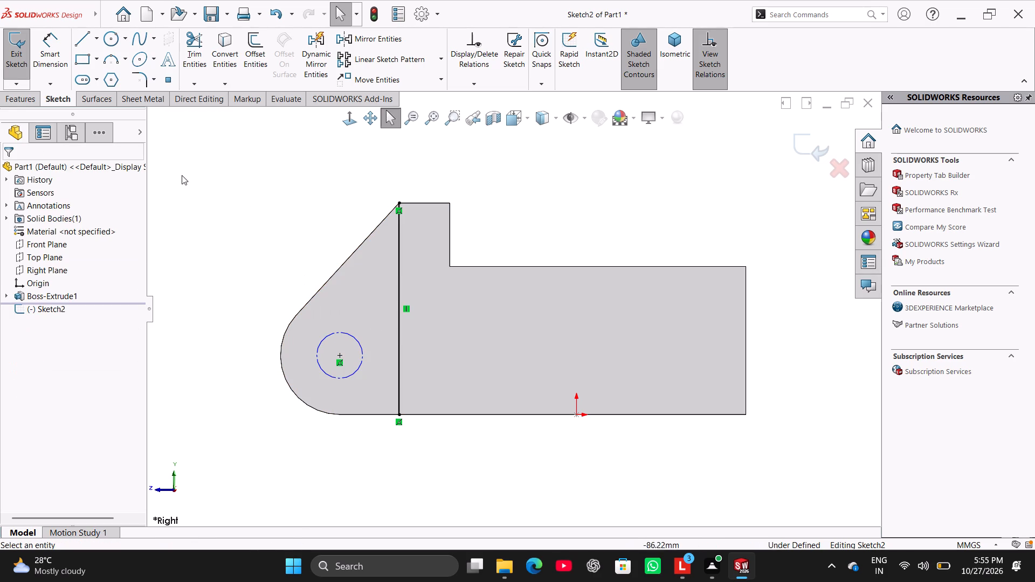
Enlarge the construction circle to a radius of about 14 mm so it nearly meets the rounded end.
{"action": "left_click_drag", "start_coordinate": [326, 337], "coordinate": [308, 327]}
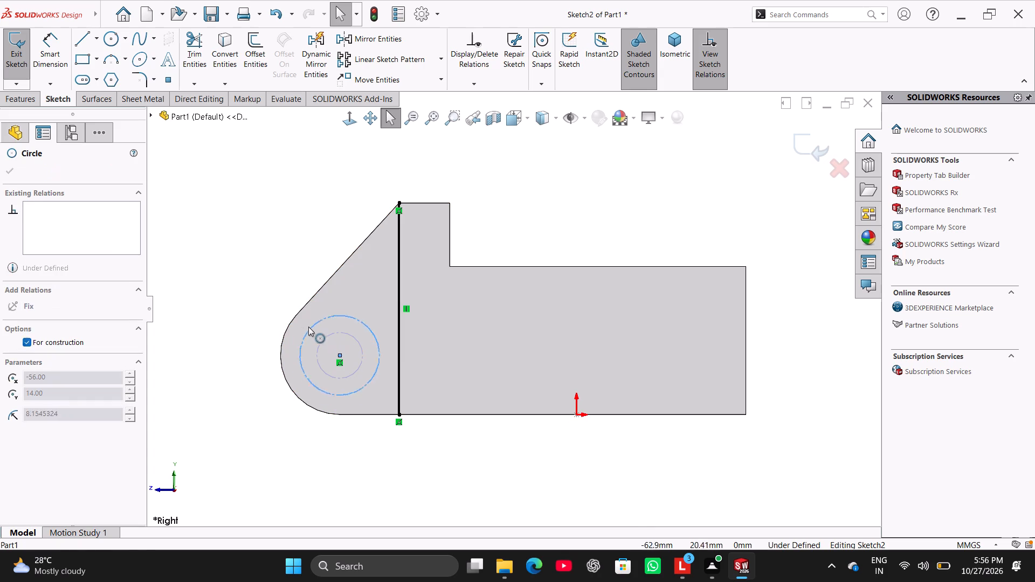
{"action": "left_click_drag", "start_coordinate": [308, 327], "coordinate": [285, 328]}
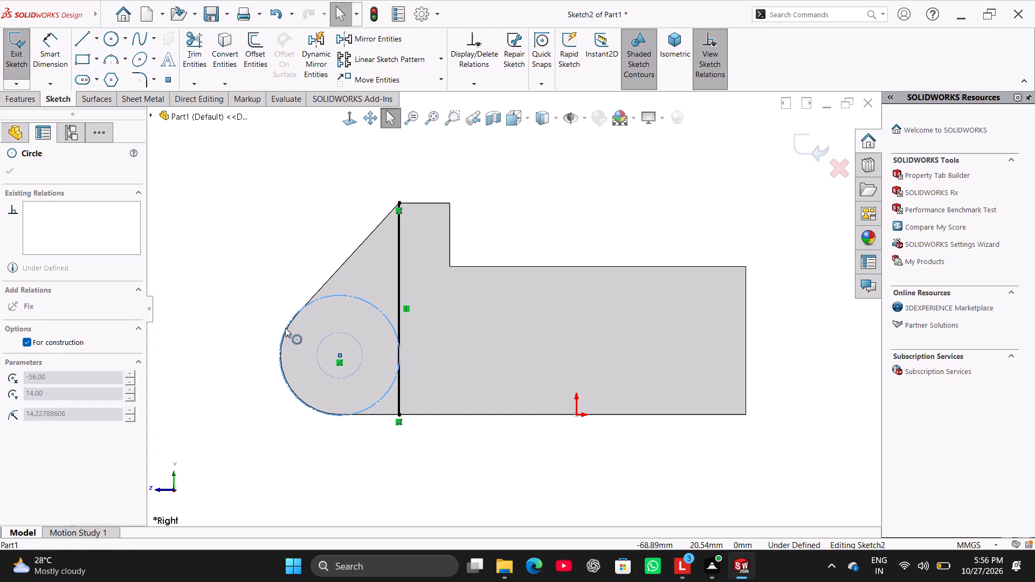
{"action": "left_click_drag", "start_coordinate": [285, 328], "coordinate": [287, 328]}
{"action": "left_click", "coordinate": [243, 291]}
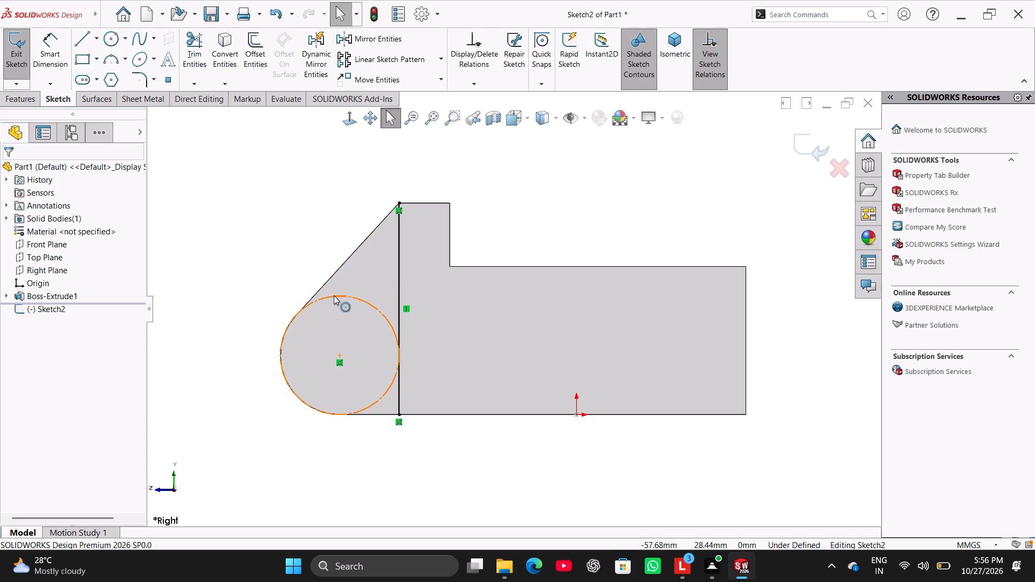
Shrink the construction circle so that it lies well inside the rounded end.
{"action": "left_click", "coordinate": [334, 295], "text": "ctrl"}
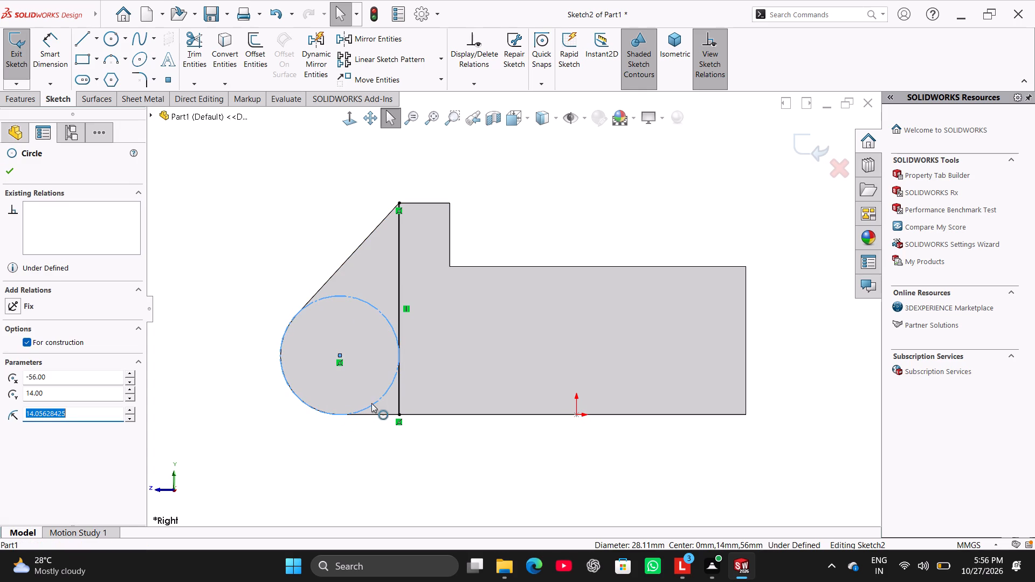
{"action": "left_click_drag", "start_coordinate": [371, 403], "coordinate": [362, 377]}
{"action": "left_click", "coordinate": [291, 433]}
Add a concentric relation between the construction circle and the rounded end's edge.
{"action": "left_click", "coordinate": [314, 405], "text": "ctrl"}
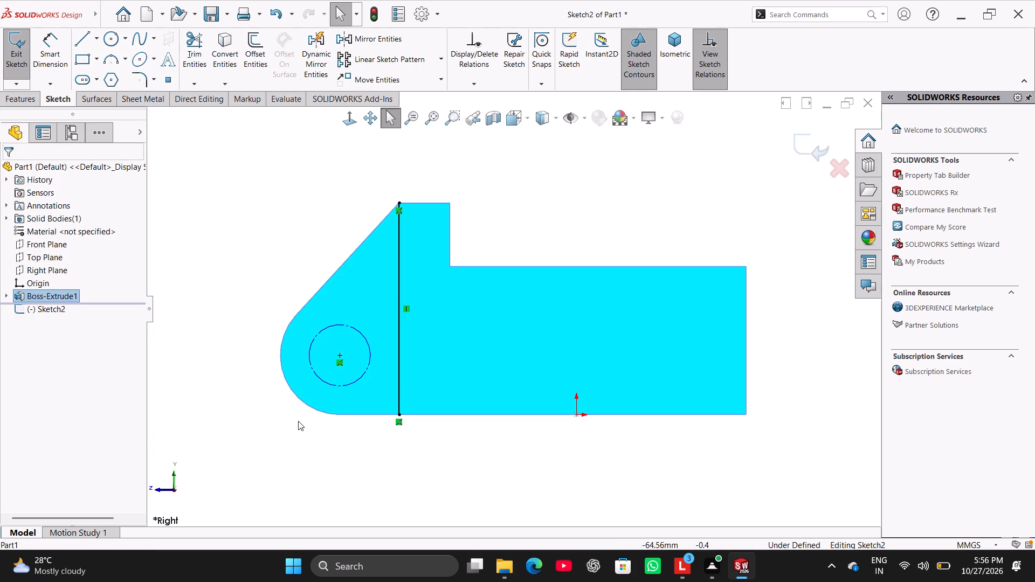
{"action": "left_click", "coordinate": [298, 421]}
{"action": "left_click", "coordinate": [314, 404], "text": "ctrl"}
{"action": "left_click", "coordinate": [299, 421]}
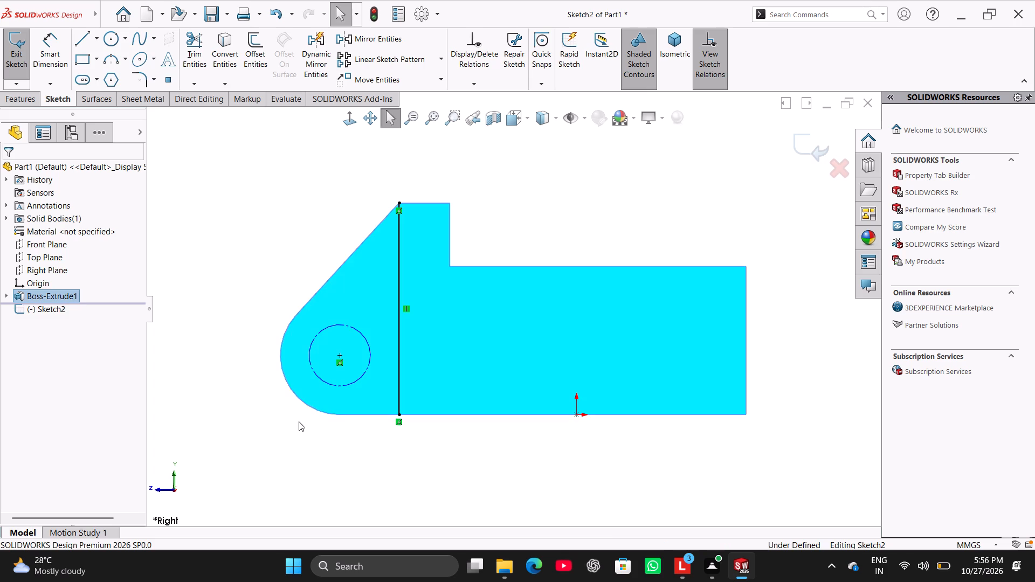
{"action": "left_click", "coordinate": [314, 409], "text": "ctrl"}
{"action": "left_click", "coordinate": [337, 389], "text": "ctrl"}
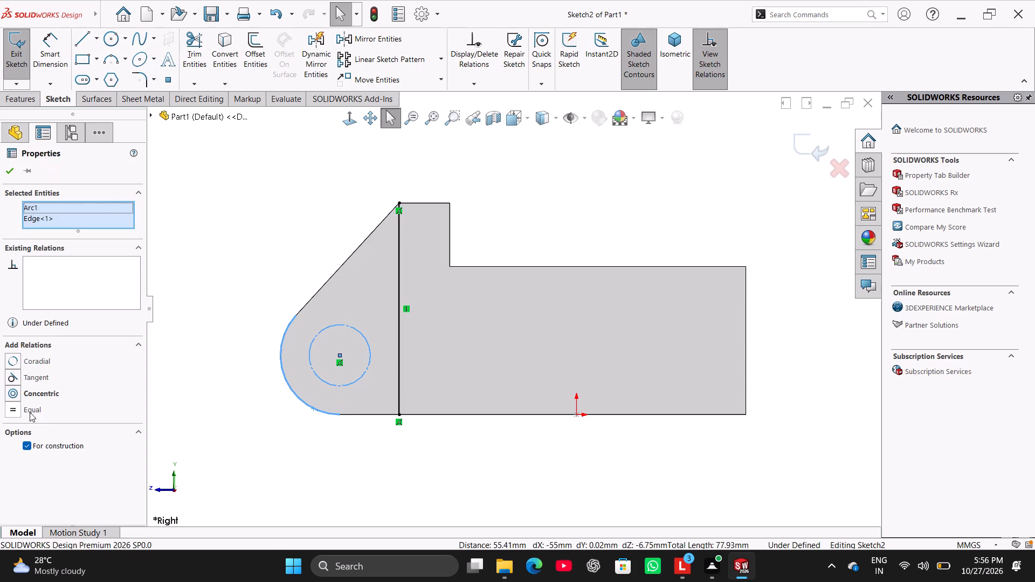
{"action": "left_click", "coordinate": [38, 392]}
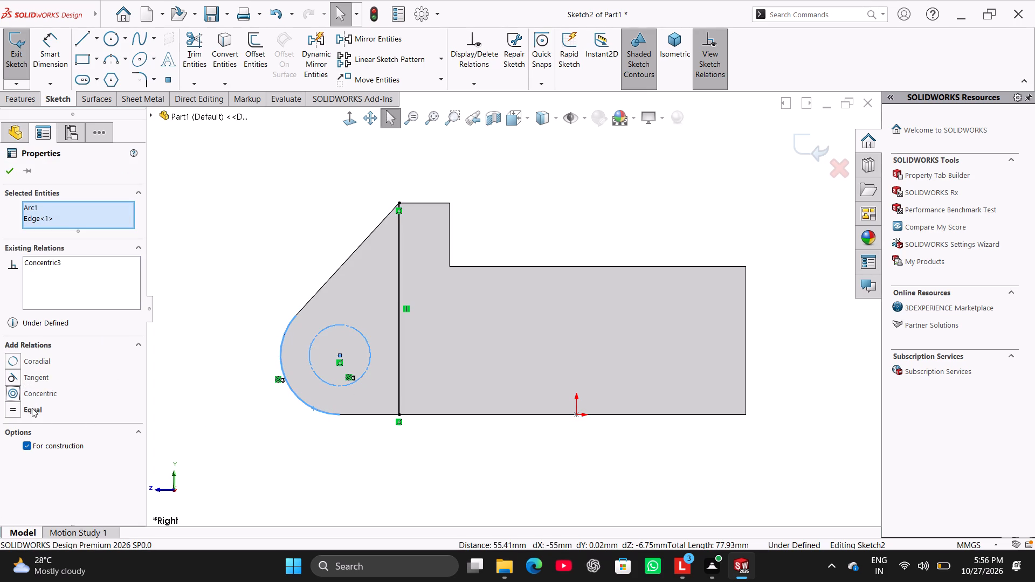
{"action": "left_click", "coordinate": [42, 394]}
Replace the concentric relation with a coradial relation between the construction circle and the rounded end's edge.
{"action": "right_click", "coordinate": [61, 261]}
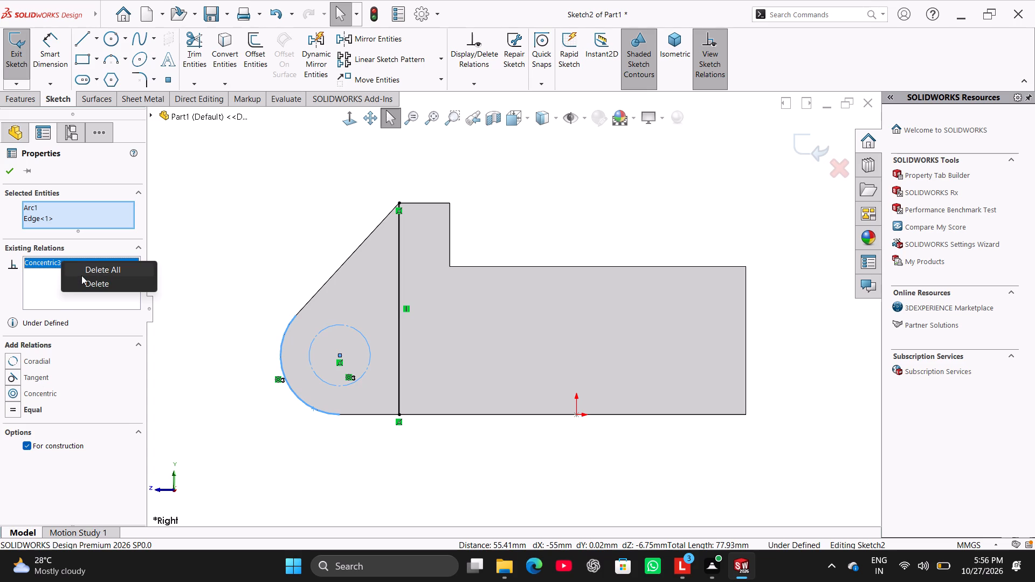
{"action": "left_click", "coordinate": [84, 280]}
{"action": "left_click", "coordinate": [40, 361]}
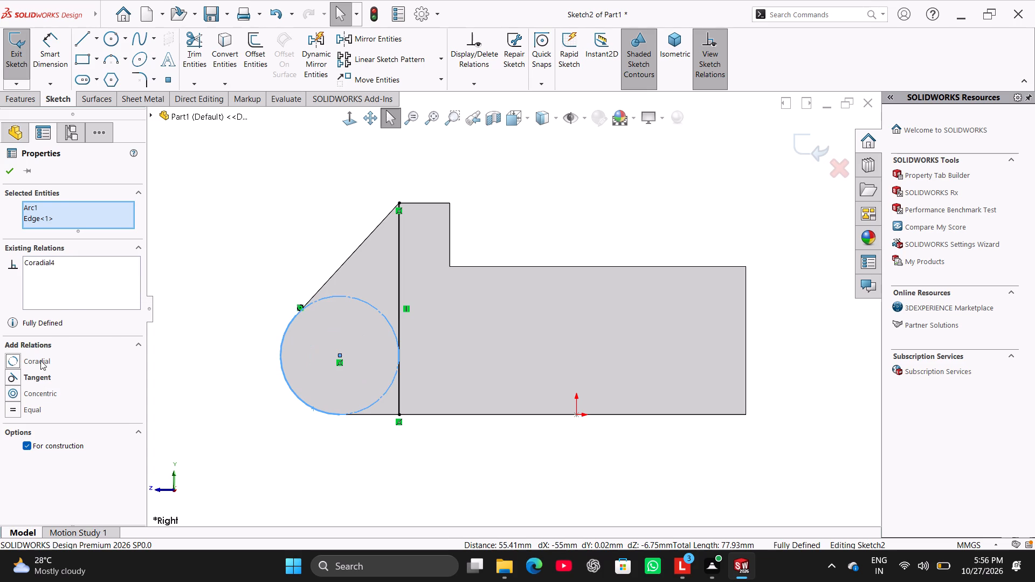
{"action": "left_click", "coordinate": [274, 258]}
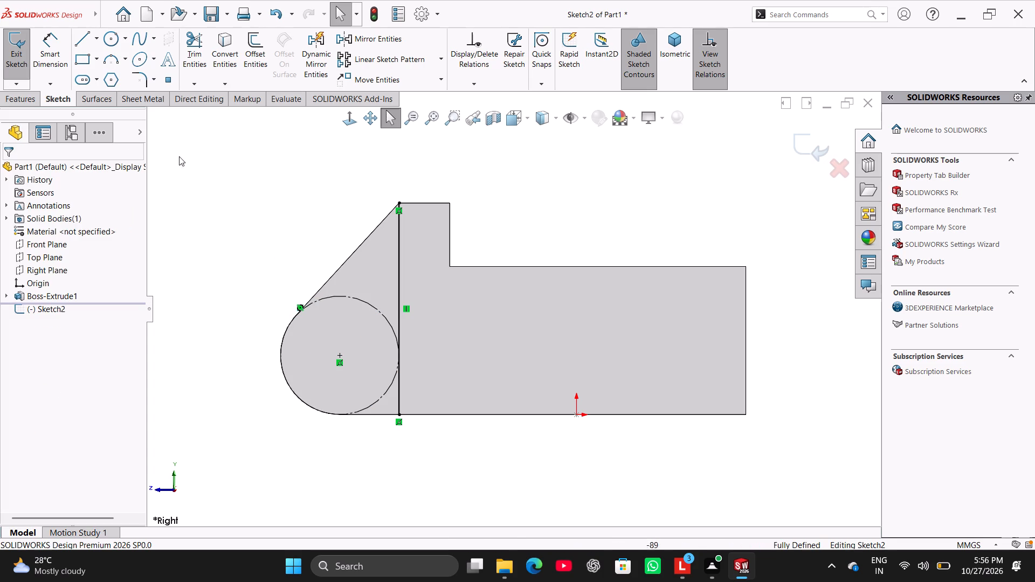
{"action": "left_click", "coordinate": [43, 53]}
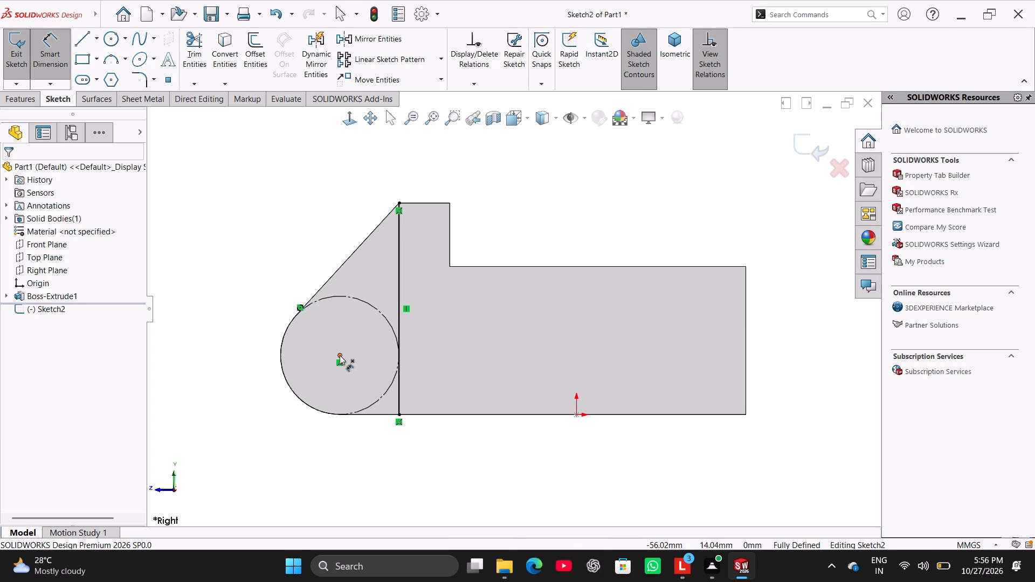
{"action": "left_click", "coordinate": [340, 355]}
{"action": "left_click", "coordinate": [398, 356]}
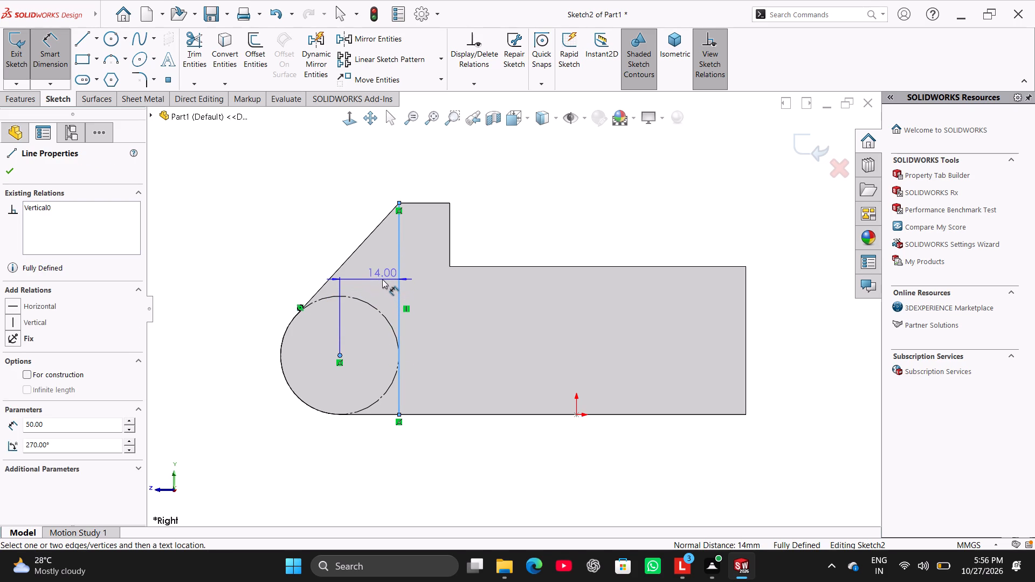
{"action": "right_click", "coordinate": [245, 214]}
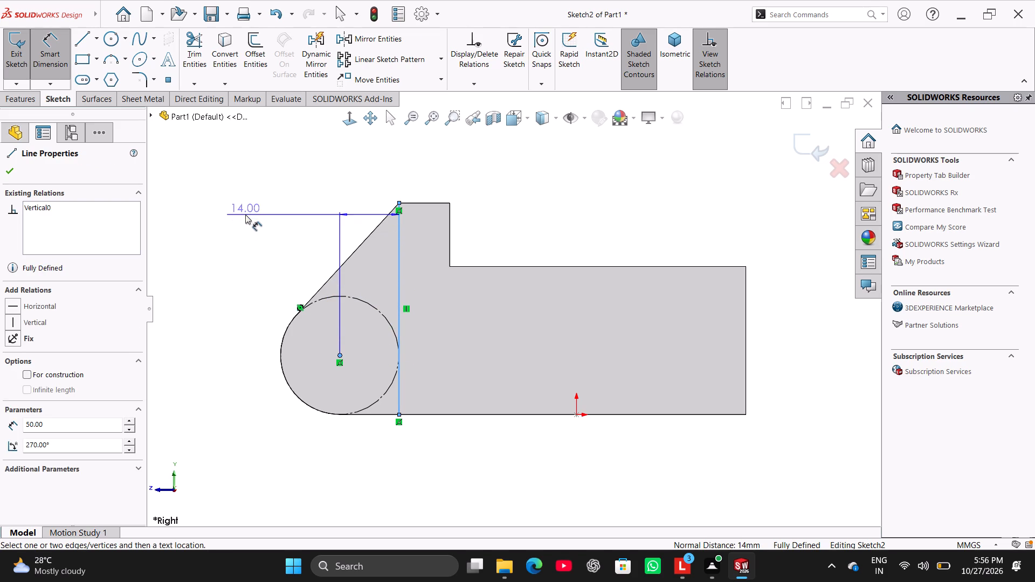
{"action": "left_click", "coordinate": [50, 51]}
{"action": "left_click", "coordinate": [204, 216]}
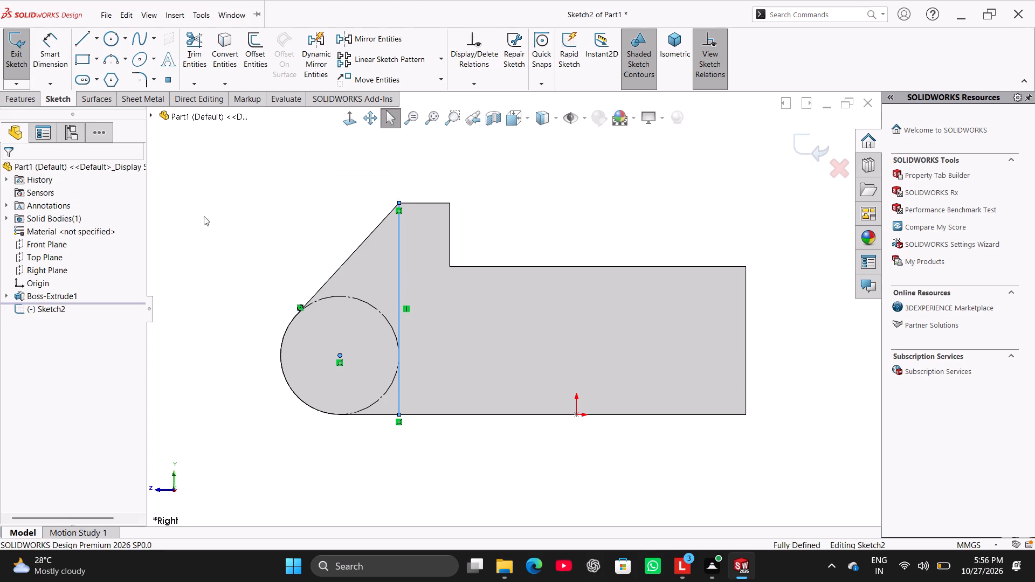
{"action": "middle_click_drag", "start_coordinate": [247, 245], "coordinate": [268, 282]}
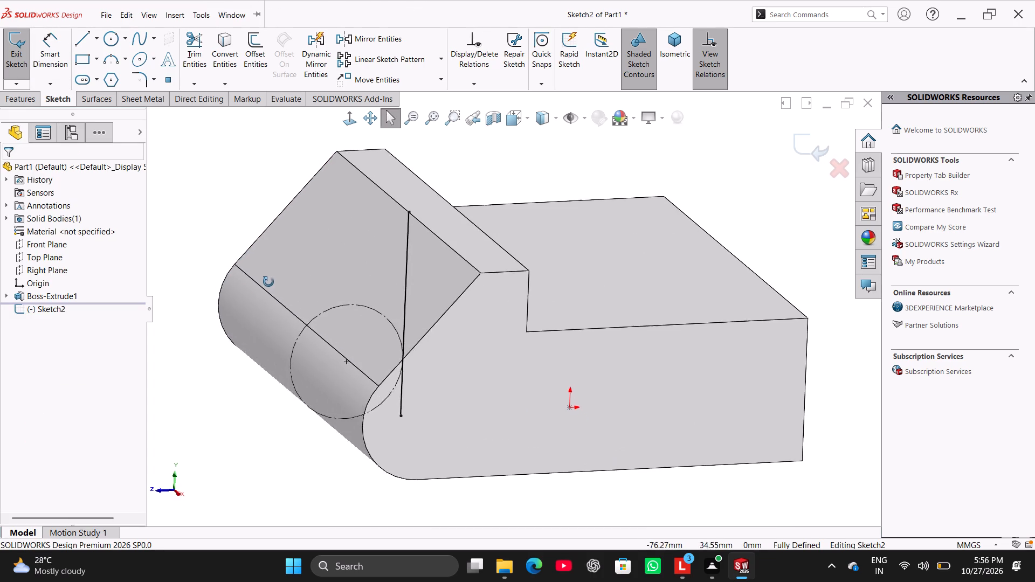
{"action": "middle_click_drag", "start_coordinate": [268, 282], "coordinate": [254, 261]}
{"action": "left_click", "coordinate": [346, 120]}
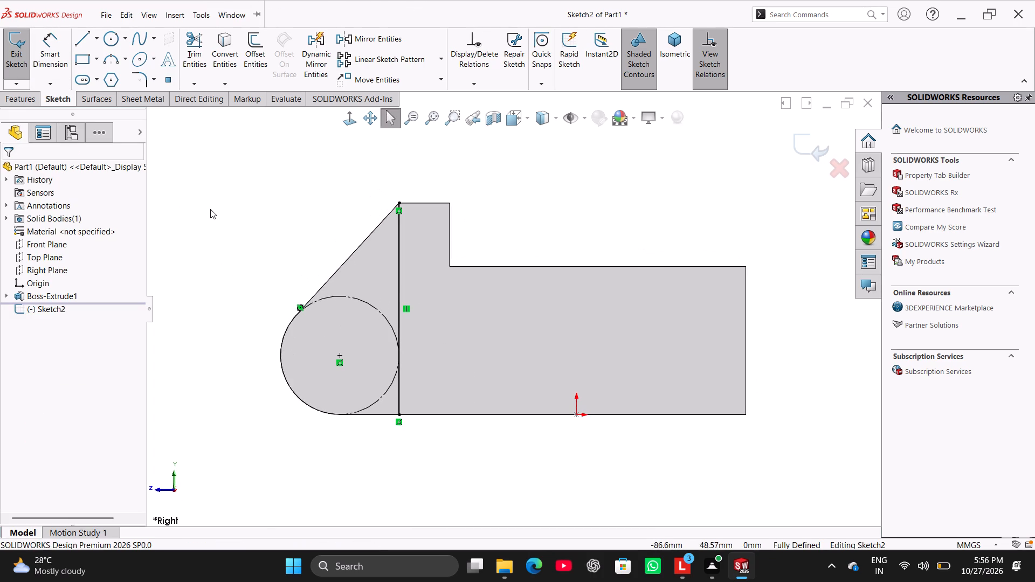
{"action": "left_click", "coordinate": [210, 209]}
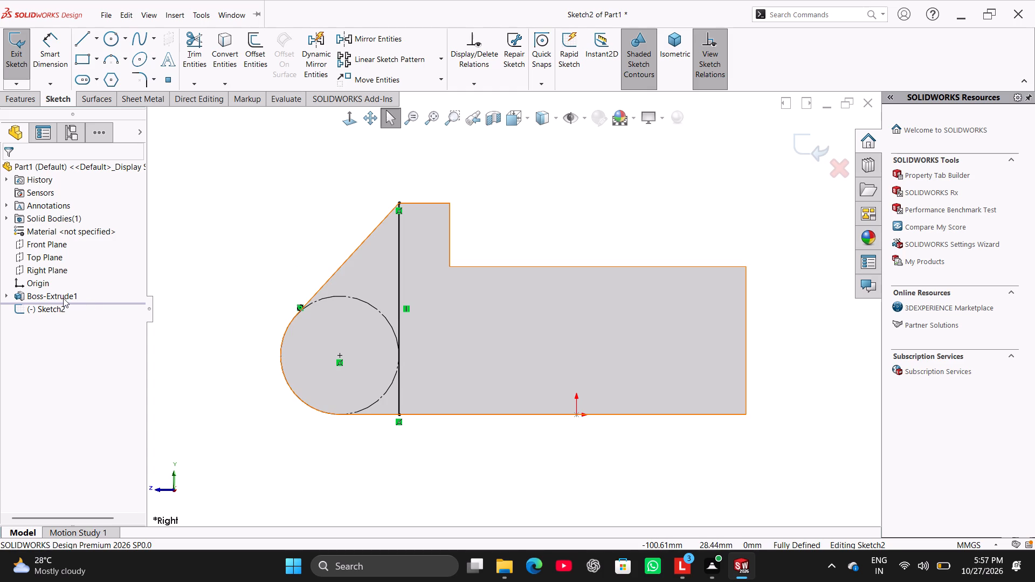
Leave the second sketch, open the base extrusion's profile sketch, and delete the 30 mm dimension between the origin and the step's vertical edge.
{"action": "left_click", "coordinate": [22, 59]}
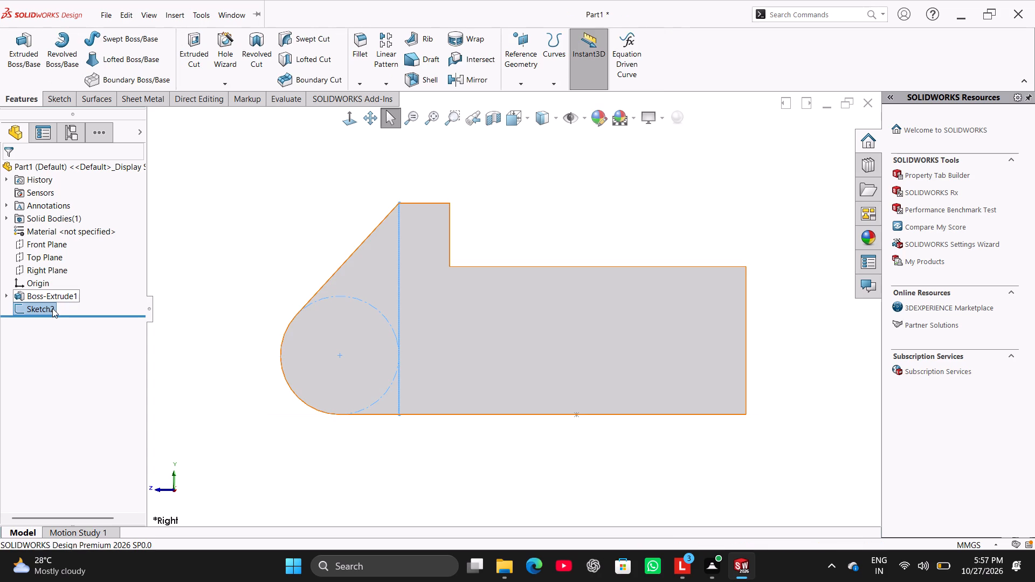
{"action": "right_click", "coordinate": [59, 293]}
{"action": "left_click", "coordinate": [88, 258]}
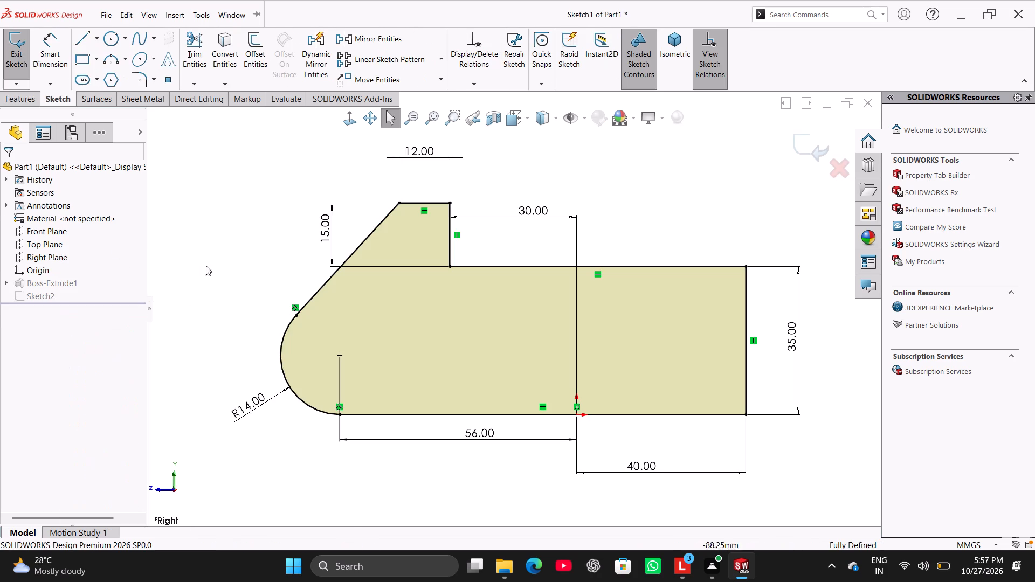
{"action": "right_click", "coordinate": [514, 211]}
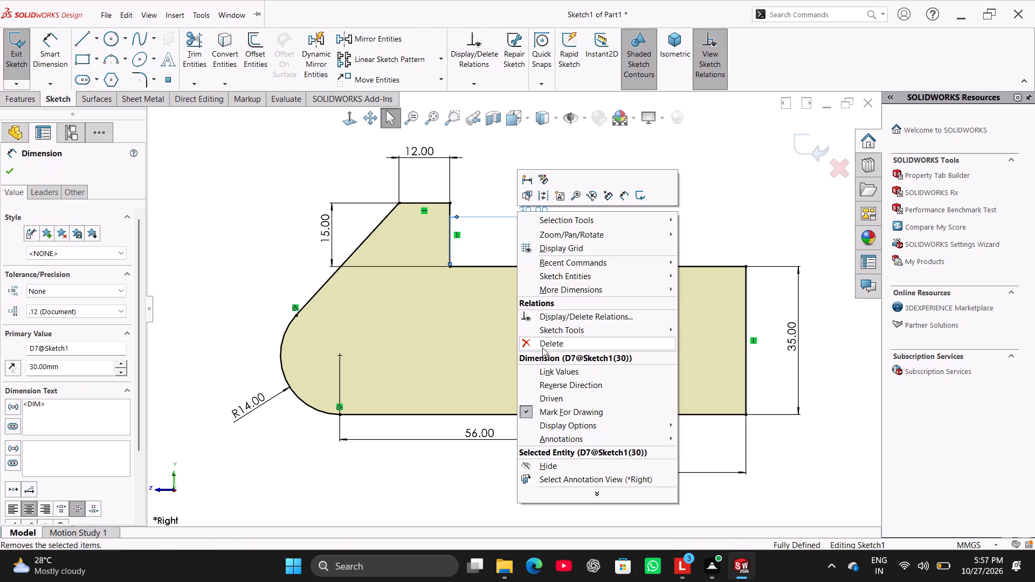
{"action": "left_click", "coordinate": [544, 350]}
{"action": "left_click", "coordinate": [538, 342]}
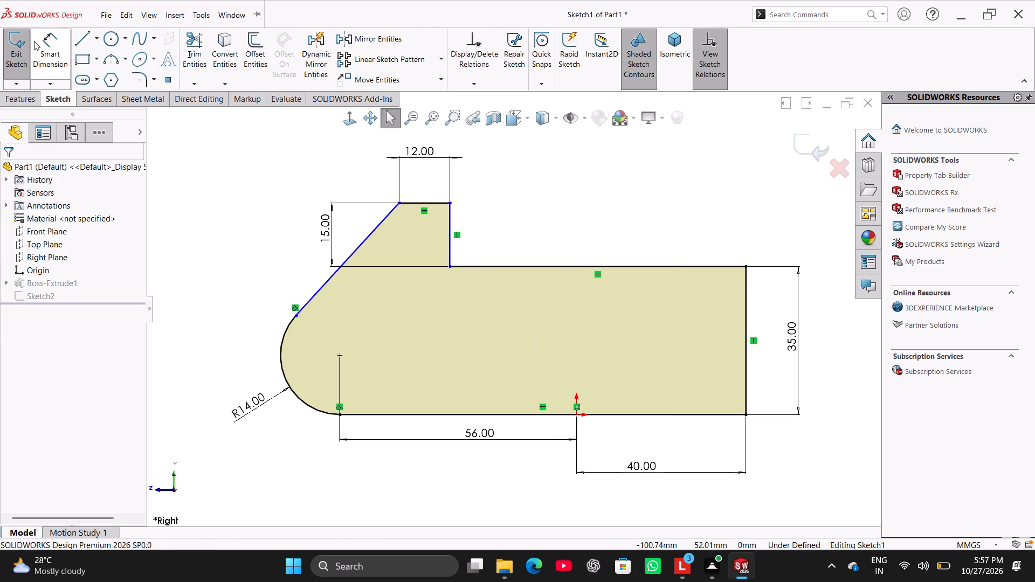
Dimension the horizontal distance from the rounded end's centre to the sloped line's upper corner as 30 mm and exit the profile sketch.
{"action": "left_click", "coordinate": [57, 40]}
{"action": "left_click", "coordinate": [339, 358]}
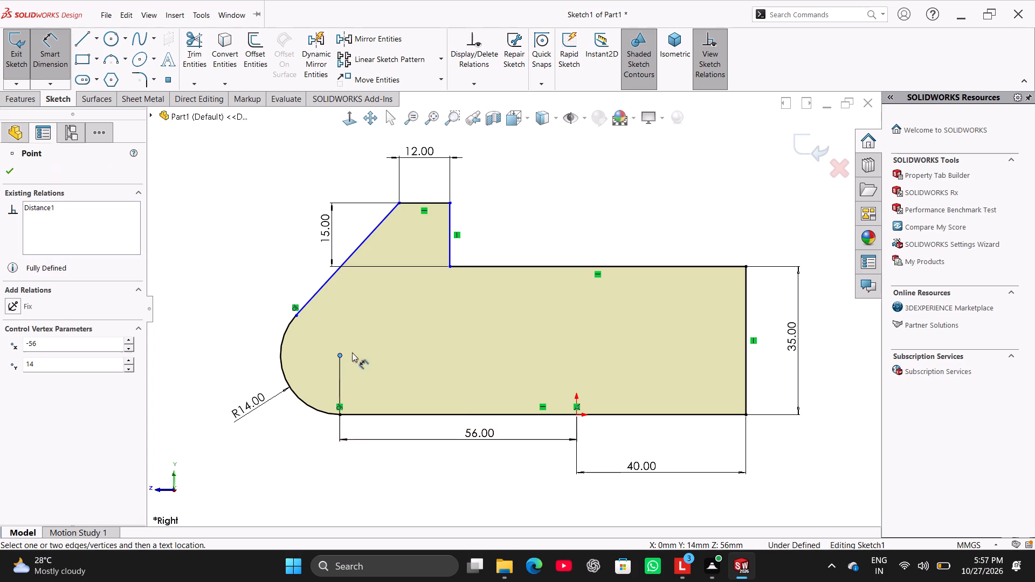
{"action": "left_click", "coordinate": [401, 204]}
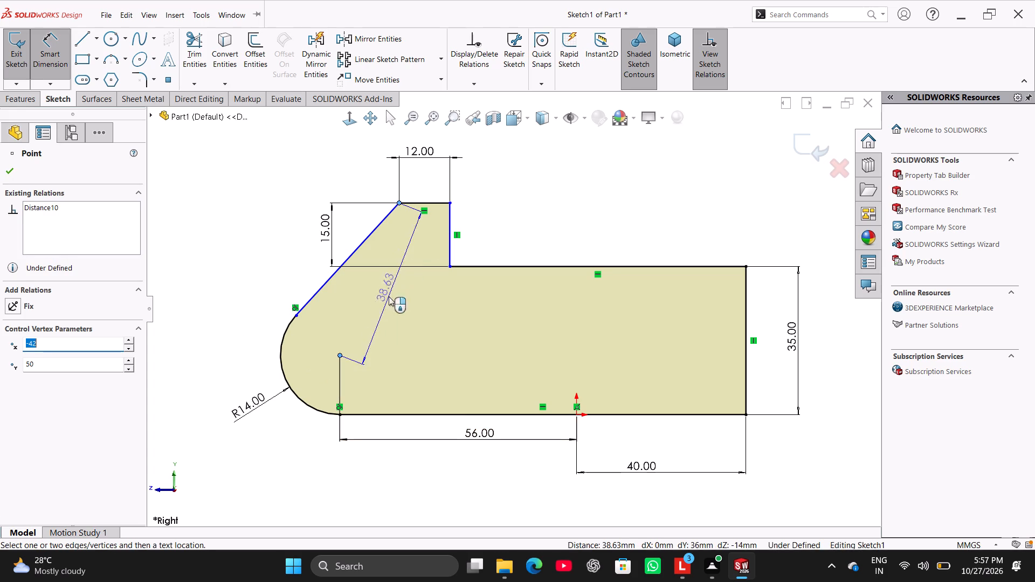
{"action": "left_click", "coordinate": [389, 368]}
{"action": "type", "text": "30"}
{"action": "key", "text": "Return"}
{"action": "right_click", "coordinate": [275, 211]}
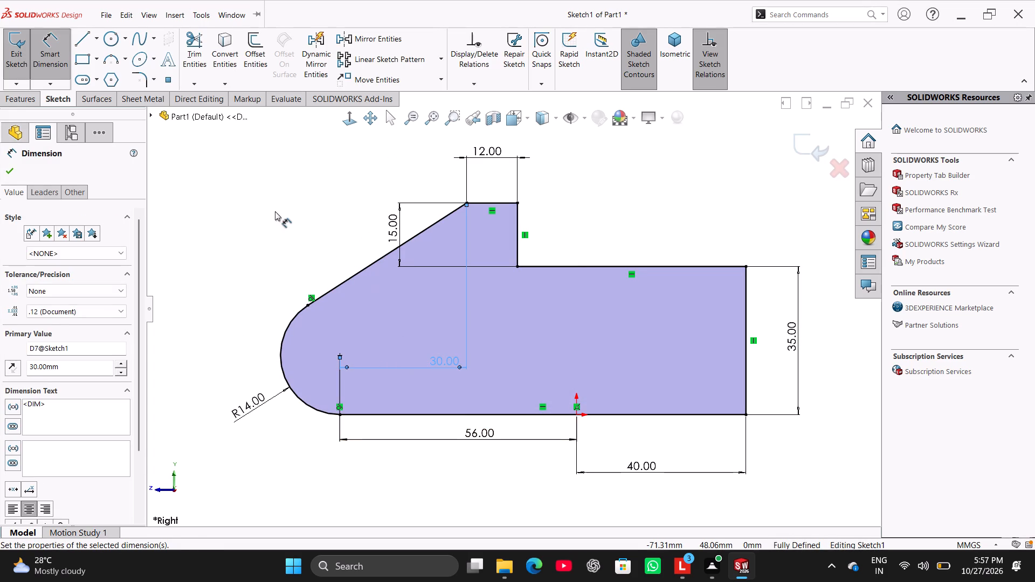
{"action": "left_click", "coordinate": [298, 247]}
{"action": "left_click", "coordinate": [27, 52]}
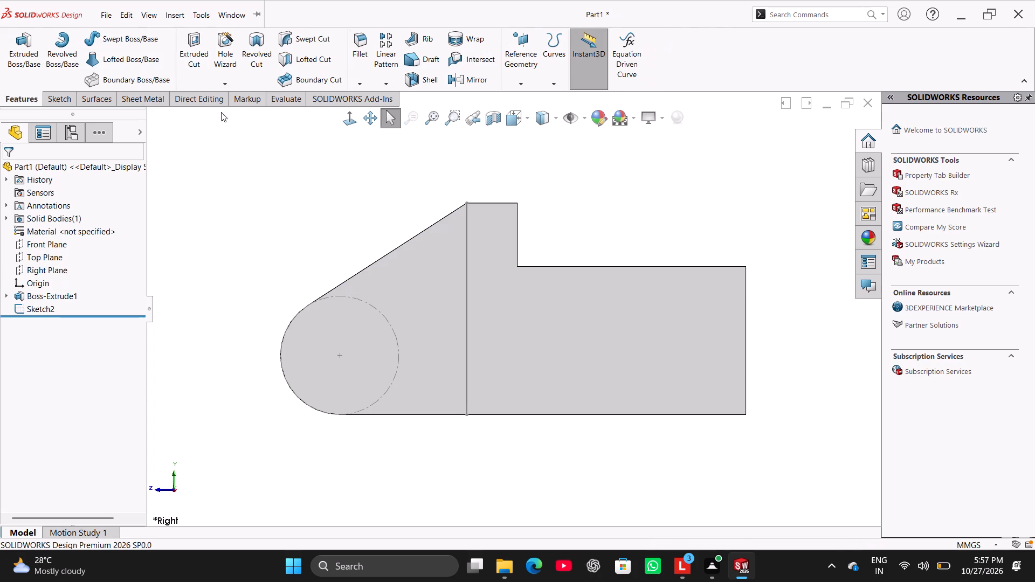
Reopen the second sketch and delete the coincident relations at the upper and lower ends of its vertical line.
{"action": "middle_click_drag", "start_coordinate": [279, 270], "coordinate": [282, 290]}
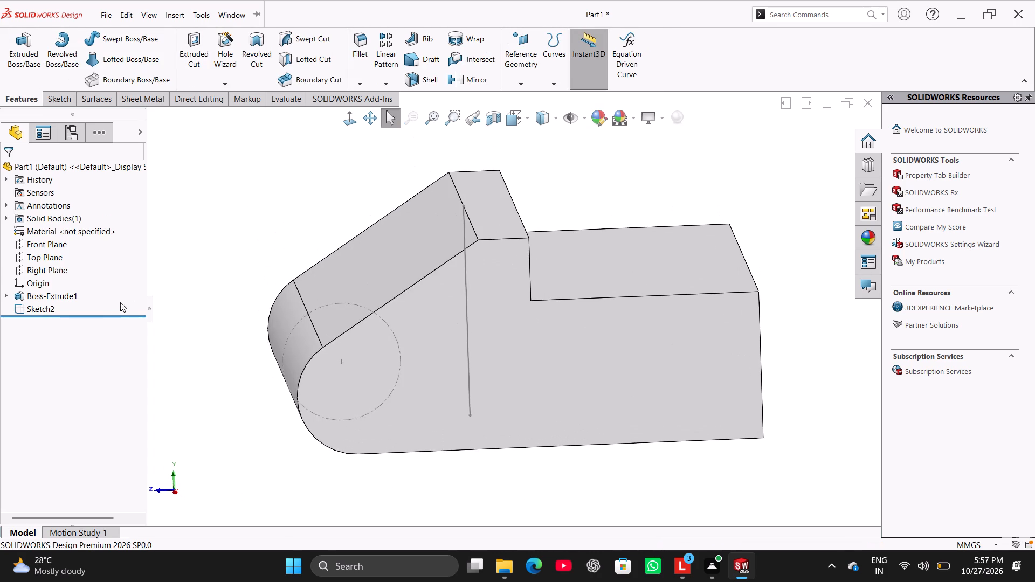
{"action": "right_click", "coordinate": [45, 310]}
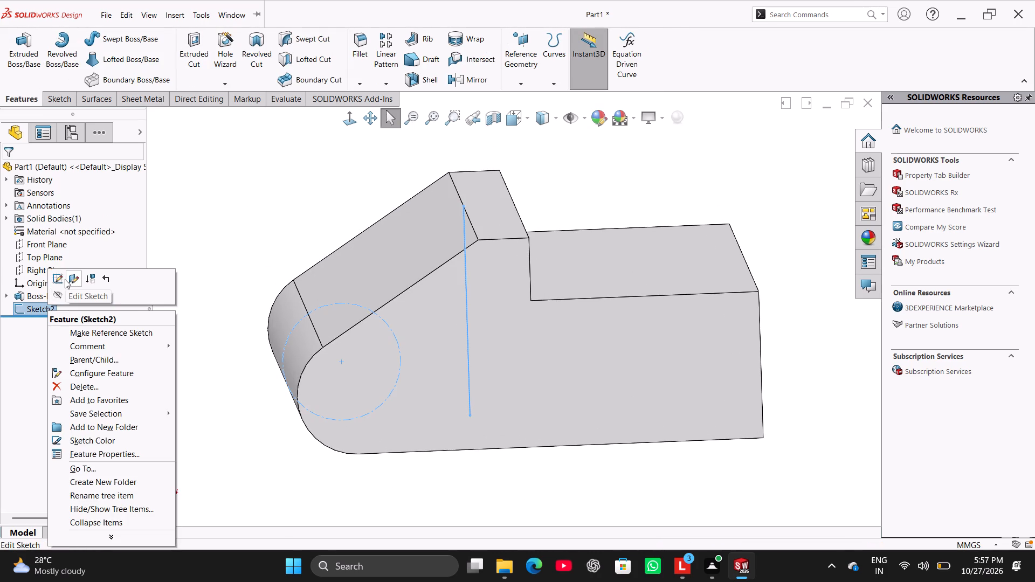
{"action": "left_click", "coordinate": [56, 278]}
{"action": "left_click", "coordinate": [258, 196]}
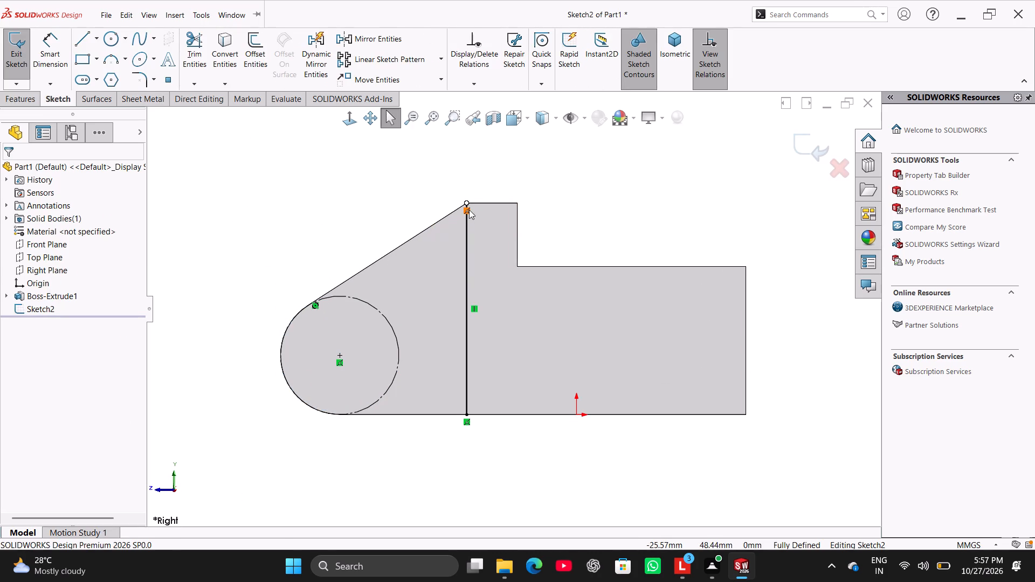
{"action": "right_click", "coordinate": [469, 210]}
{"action": "left_click", "coordinate": [520, 341]}
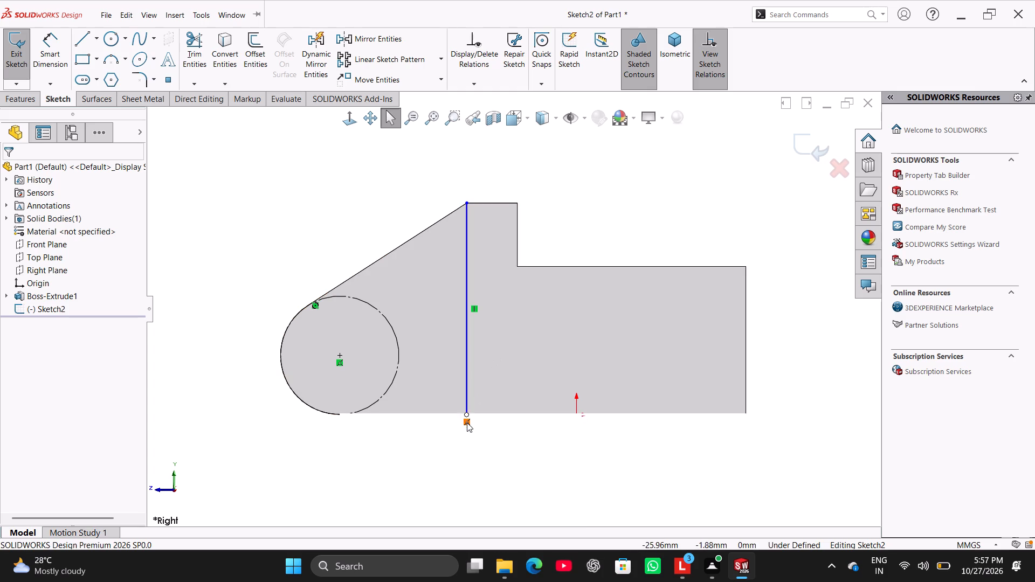
{"action": "right_click", "coordinate": [467, 422]}
{"action": "left_click", "coordinate": [505, 542]}
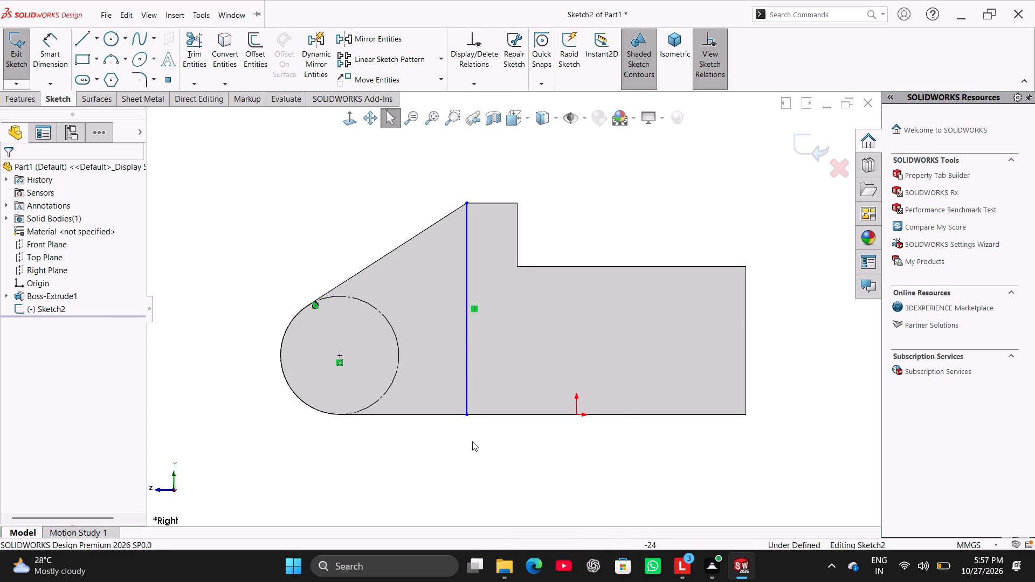
Move the vertical line towards the construction circle and dimension it 14 mm from the circle's centre.
{"action": "left_click_drag", "start_coordinate": [465, 335], "coordinate": [429, 336]}
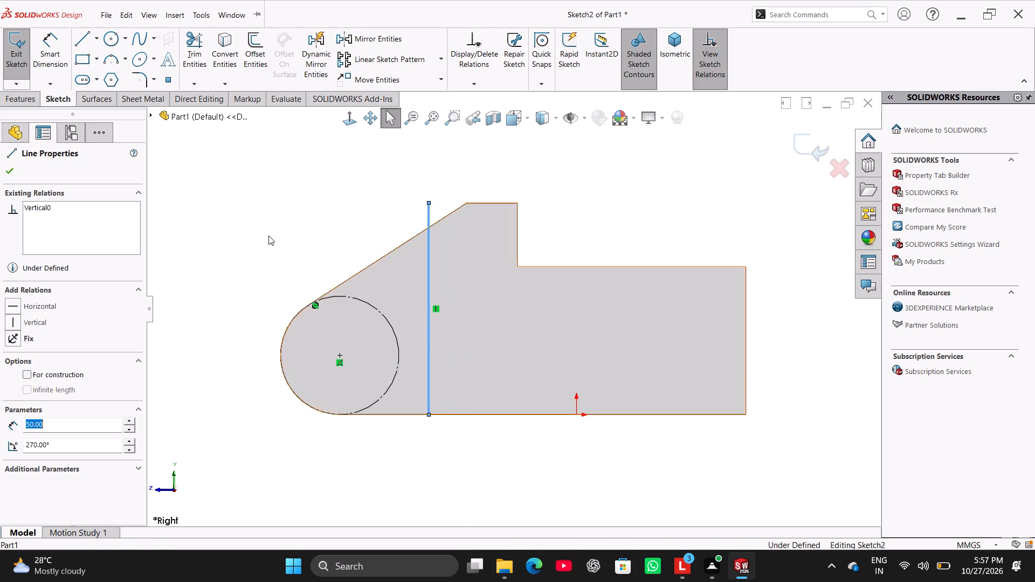
{"action": "left_click", "coordinate": [60, 43]}
{"action": "left_click", "coordinate": [342, 357]}
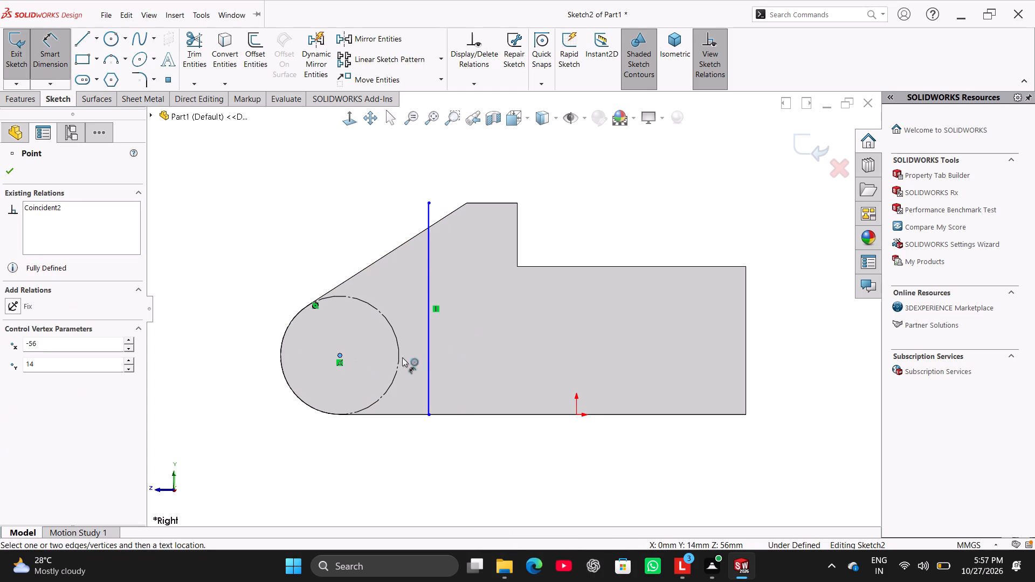
{"action": "left_click", "coordinate": [428, 362]}
{"action": "left_click", "coordinate": [405, 296]}
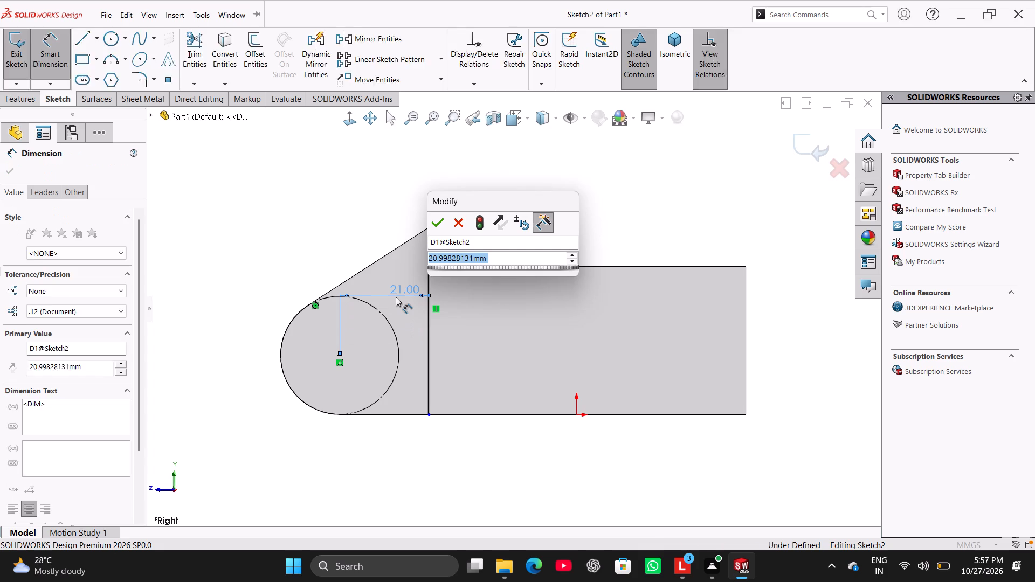
{"action": "type", "text": "14"}
{"action": "key", "text": "Return"}
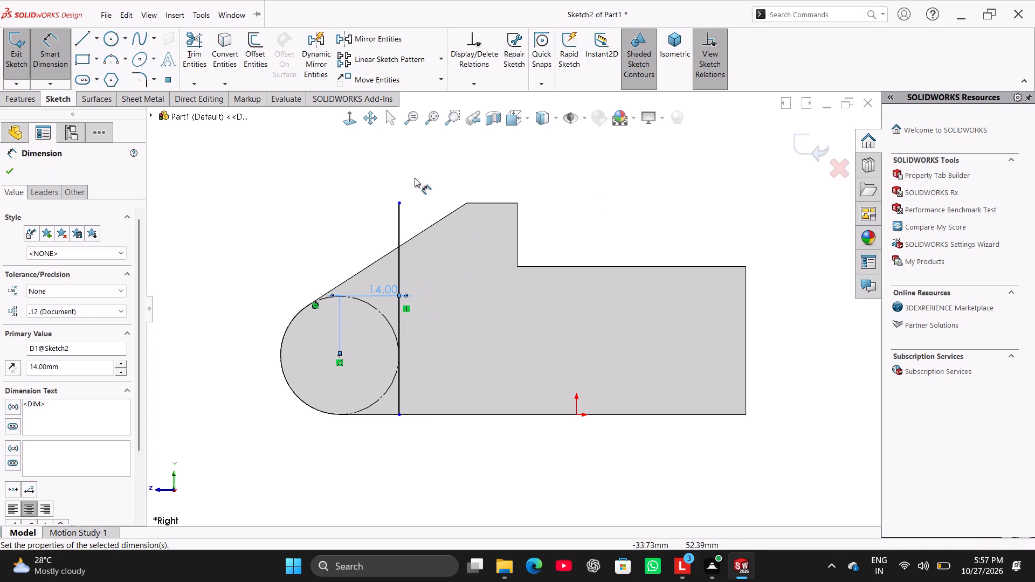
{"action": "right_click", "coordinate": [316, 175]}
{"action": "left_click", "coordinate": [363, 213]}
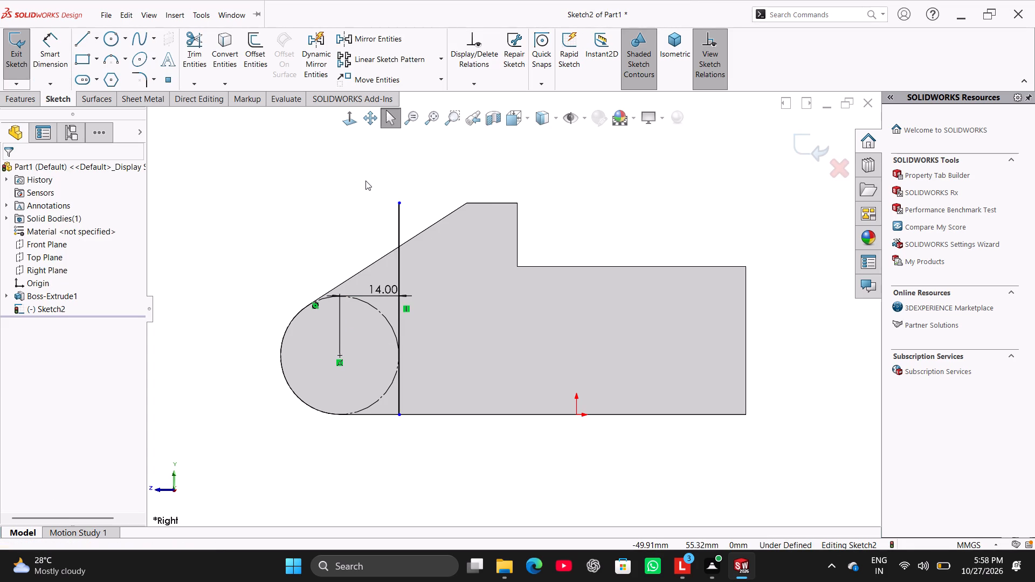
Attach the vertical line's upper end to the body's sloped edge and its lower end to the bottom edge.
{"action": "left_click_drag", "start_coordinate": [398, 202], "coordinate": [401, 245]}
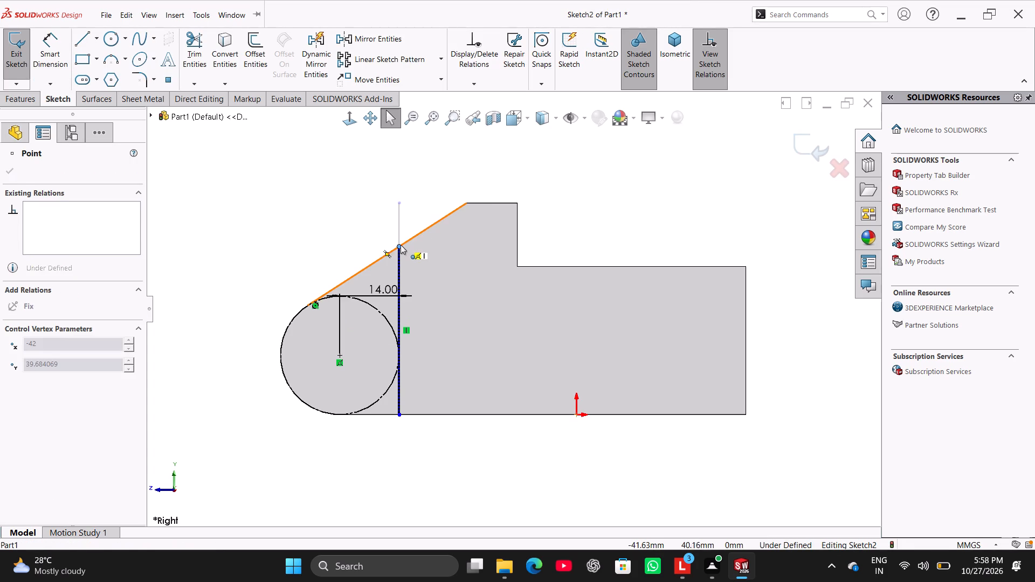
{"action": "left_click_drag", "start_coordinate": [401, 245], "coordinate": [400, 245]}
{"action": "left_click", "coordinate": [337, 235]}
{"action": "middle_click_drag", "start_coordinate": [337, 253], "coordinate": [361, 295]}
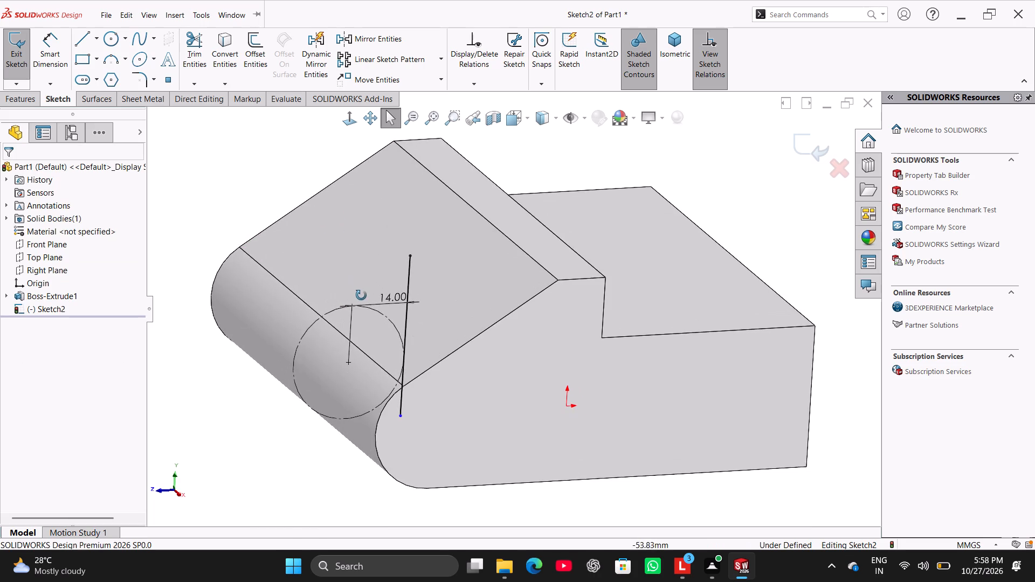
{"action": "middle_click_drag", "start_coordinate": [361, 295], "coordinate": [355, 254]}
{"action": "left_click", "coordinate": [354, 122]}
{"action": "left_click", "coordinate": [198, 202]}
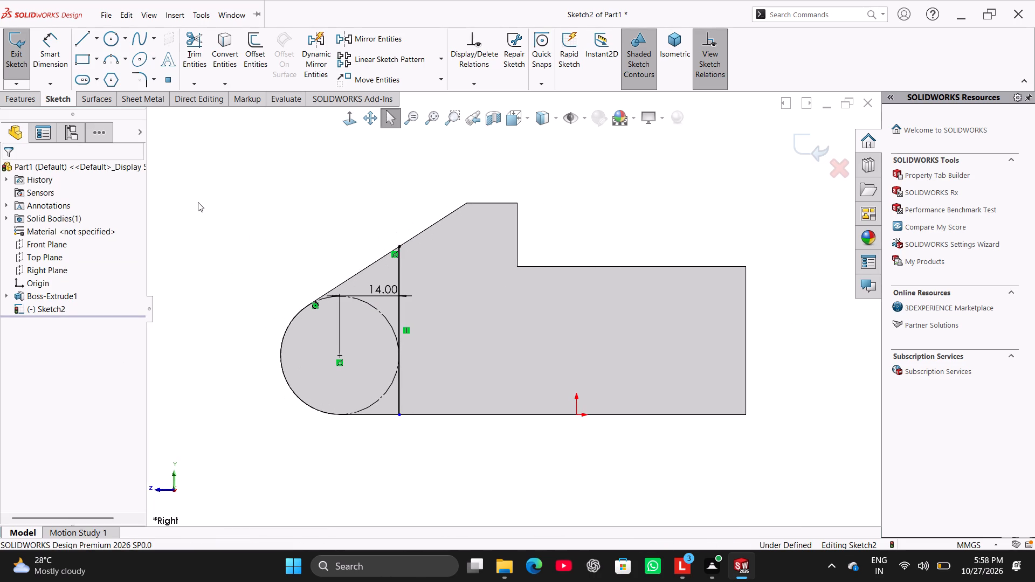
{"action": "left_click_drag", "start_coordinate": [401, 414], "coordinate": [401, 414]}
{"action": "left_click_drag", "start_coordinate": [401, 414], "coordinate": [412, 415]}
{"action": "left_click", "coordinate": [377, 449]}
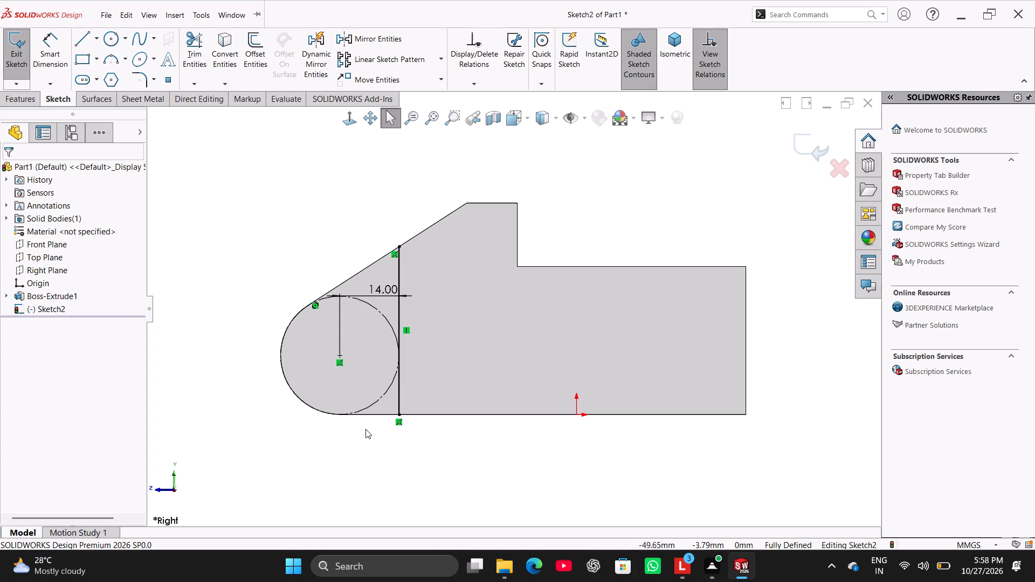
Sketch three lines from the vertical line's ends to close a rectangle about 34 mm wide and 40 mm high around the rounded end.
{"action": "left_click", "coordinate": [83, 38]}
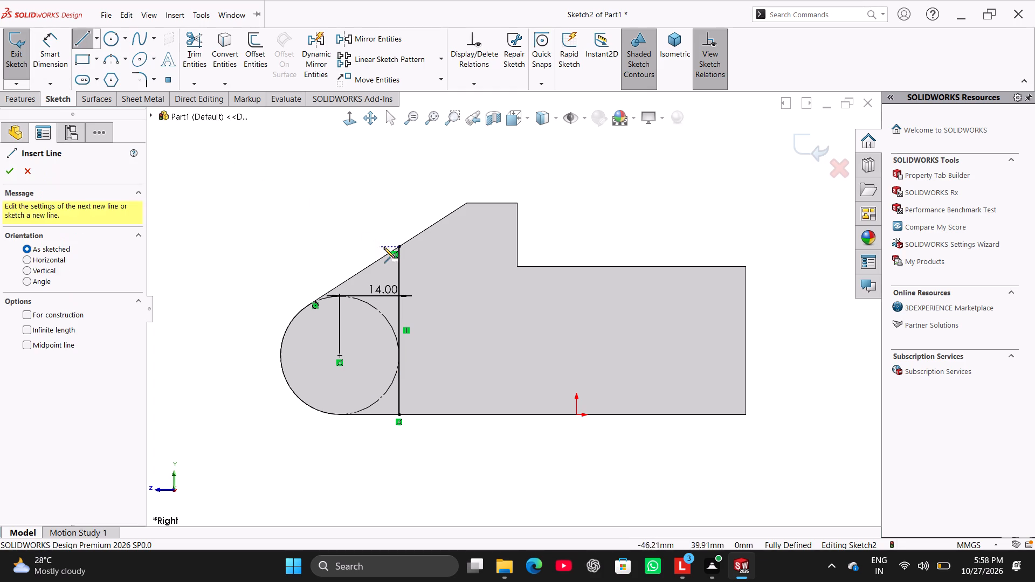
{"action": "left_click", "coordinate": [399, 247]}
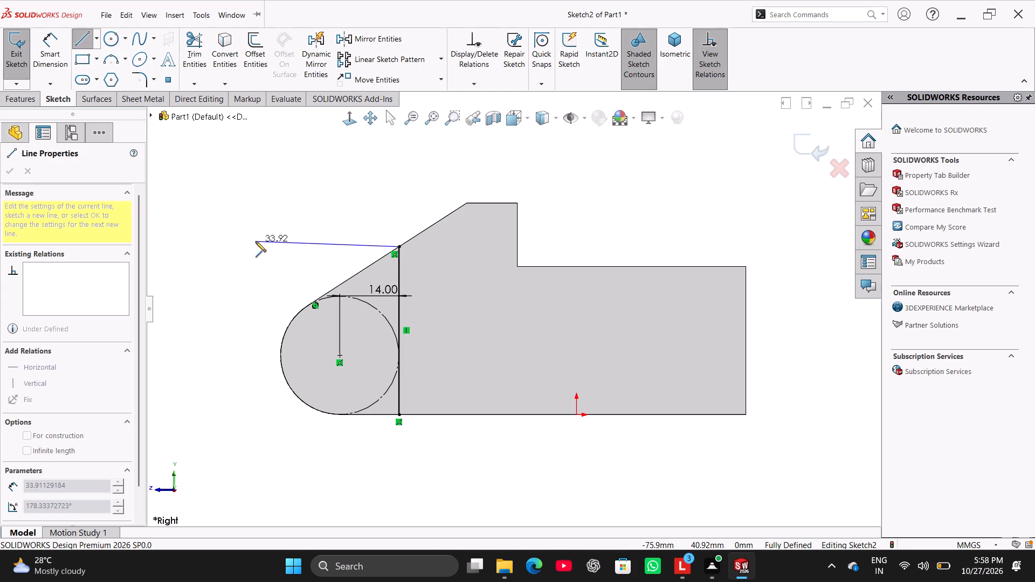
{"action": "left_click", "coordinate": [257, 250]}
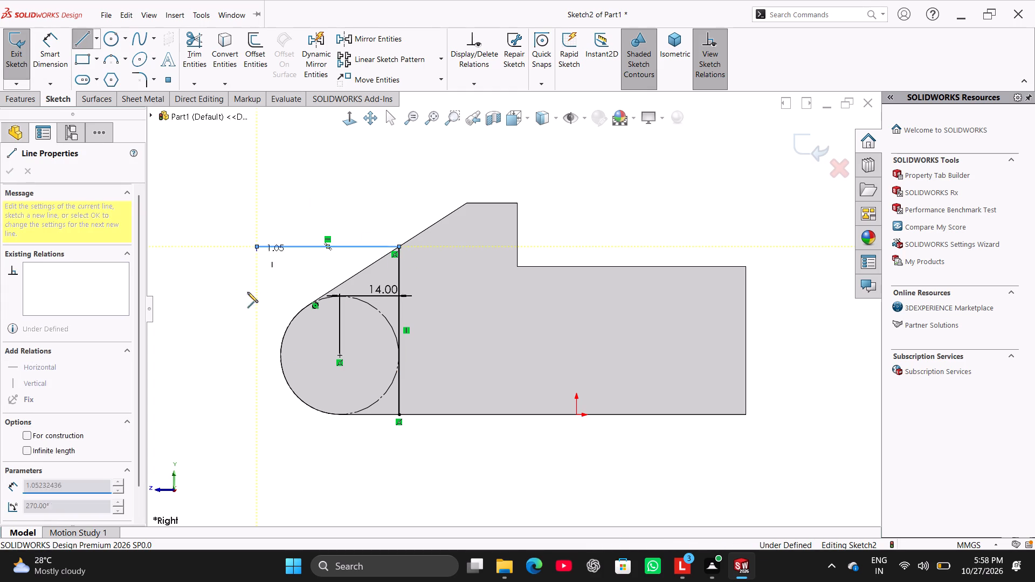
{"action": "left_click", "coordinate": [256, 413]}
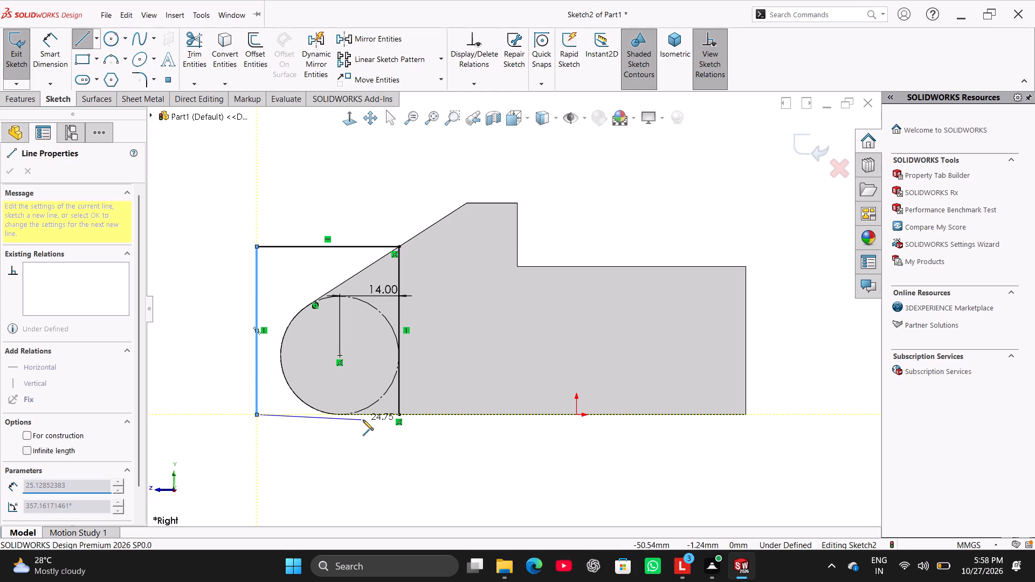
{"action": "left_click", "coordinate": [398, 415]}
{"action": "right_click", "coordinate": [365, 453]}
{"action": "left_click", "coordinate": [384, 460]}
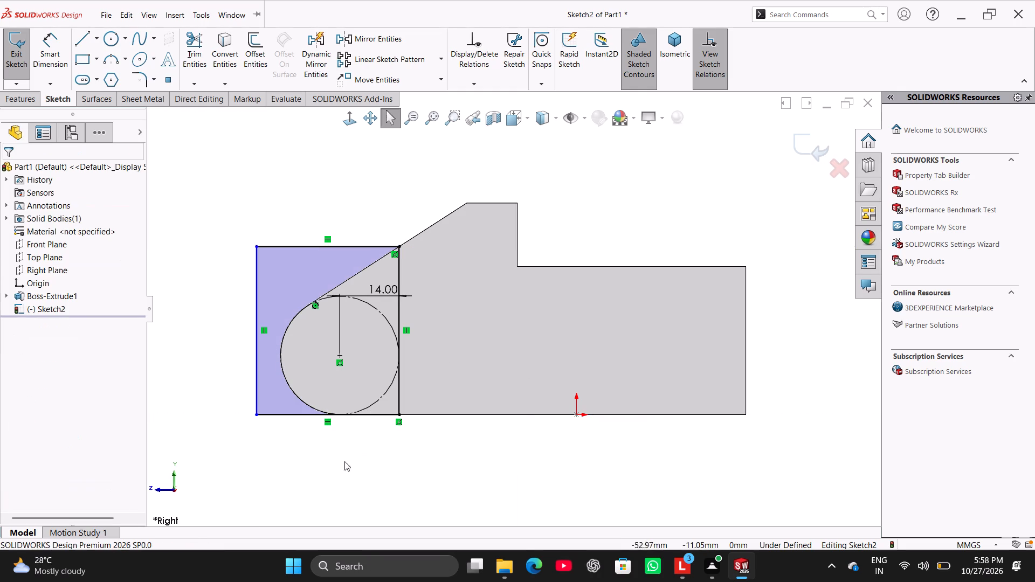
Shift the rectangle's outer vertical line and make it tangent to the construction circle.
{"action": "left_click_drag", "start_coordinate": [256, 349], "coordinate": [281, 353]}
{"action": "left_click", "coordinate": [247, 351]}
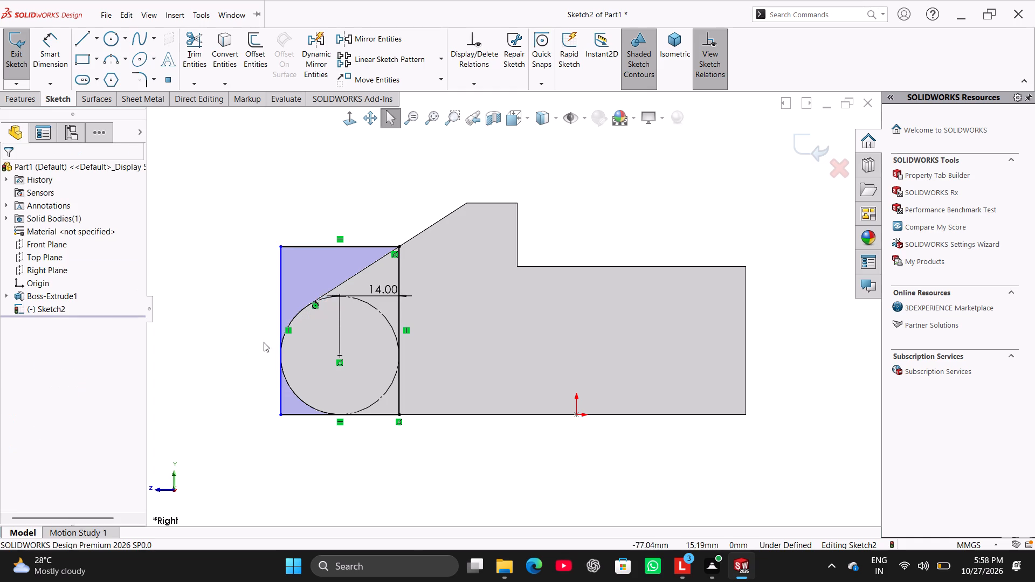
{"action": "left_click_drag", "start_coordinate": [280, 319], "coordinate": [263, 320]}
{"action": "left_click", "coordinate": [238, 373]}
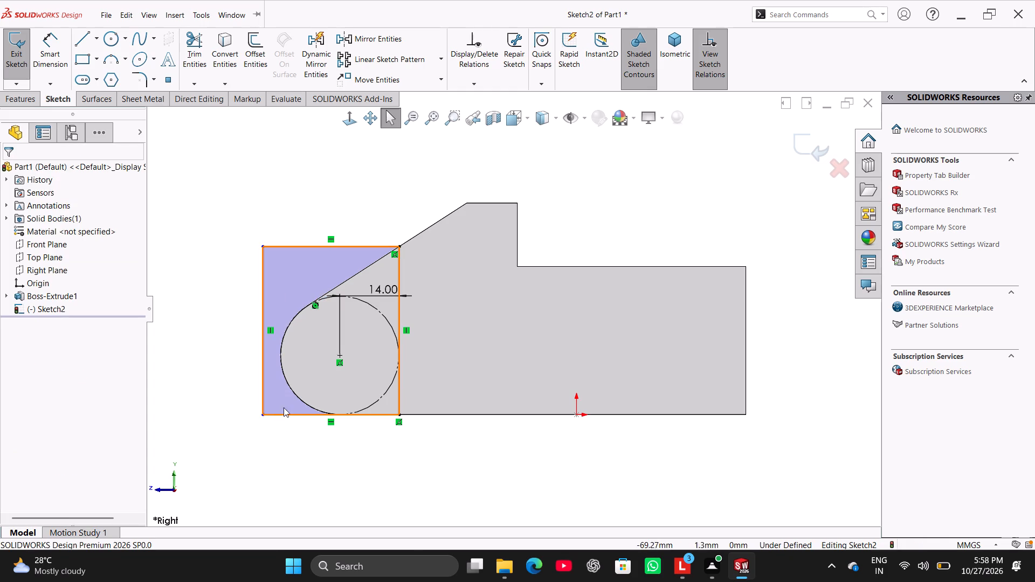
{"action": "left_click", "coordinate": [265, 357], "text": "ctrl"}
{"action": "left_click", "coordinate": [280, 365], "text": "ctrl"}
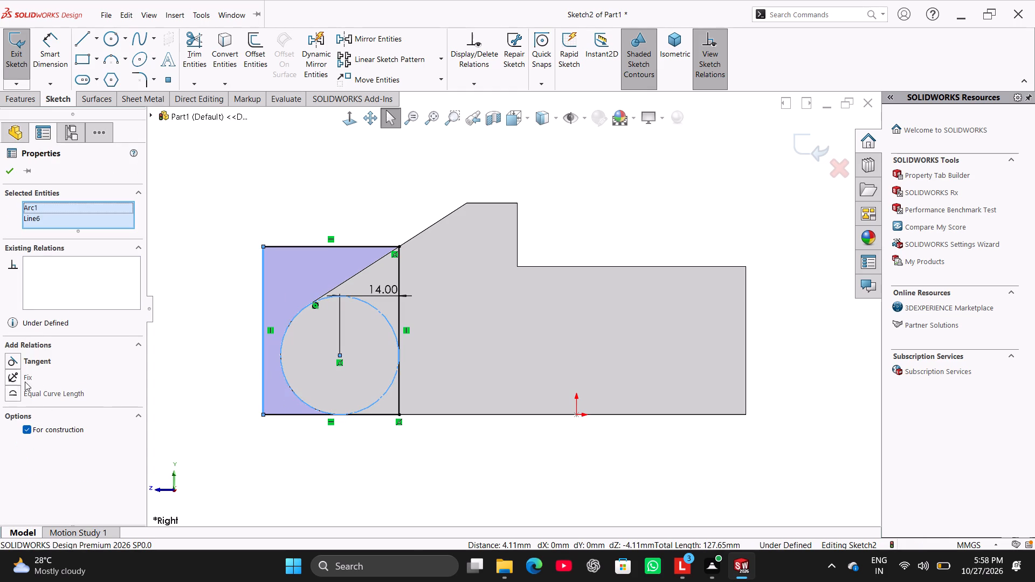
{"action": "left_click", "coordinate": [29, 359]}
{"action": "left_click", "coordinate": [187, 413]}
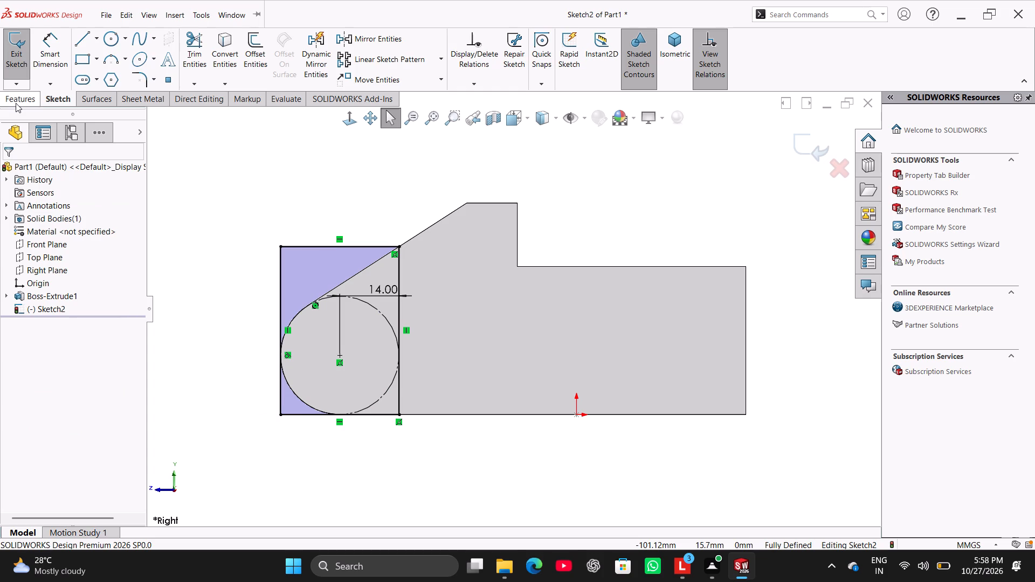
Cut-extrude the closed rectangle through the rounded end with a Mid Plane depth of 110-16-16 mm.
{"action": "left_click", "coordinate": [16, 103]}
{"action": "left_click", "coordinate": [189, 62]}
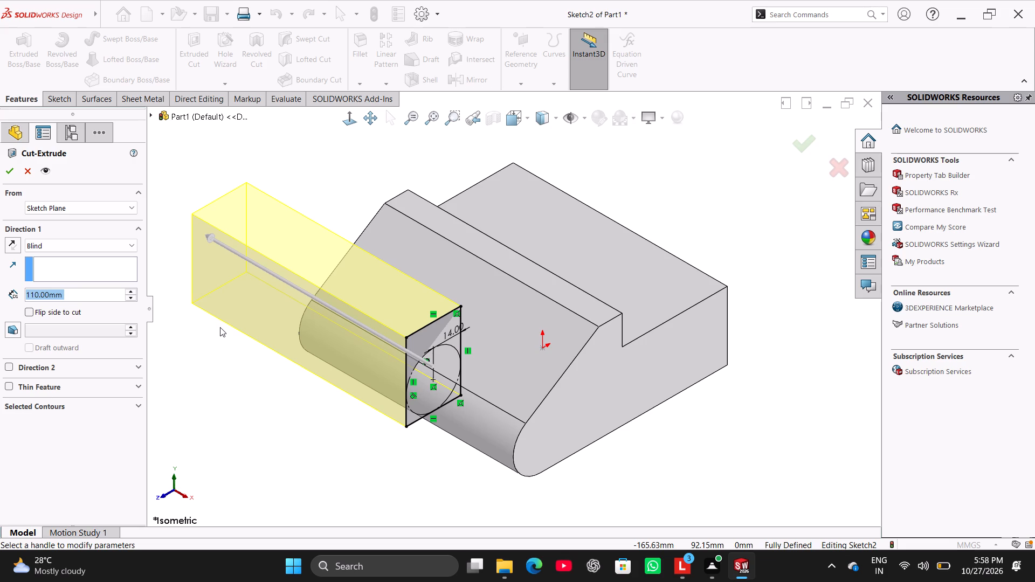
{"action": "left_click", "coordinate": [102, 250]}
{"action": "left_click", "coordinate": [106, 331]}
{"action": "double_click", "coordinate": [93, 290]}
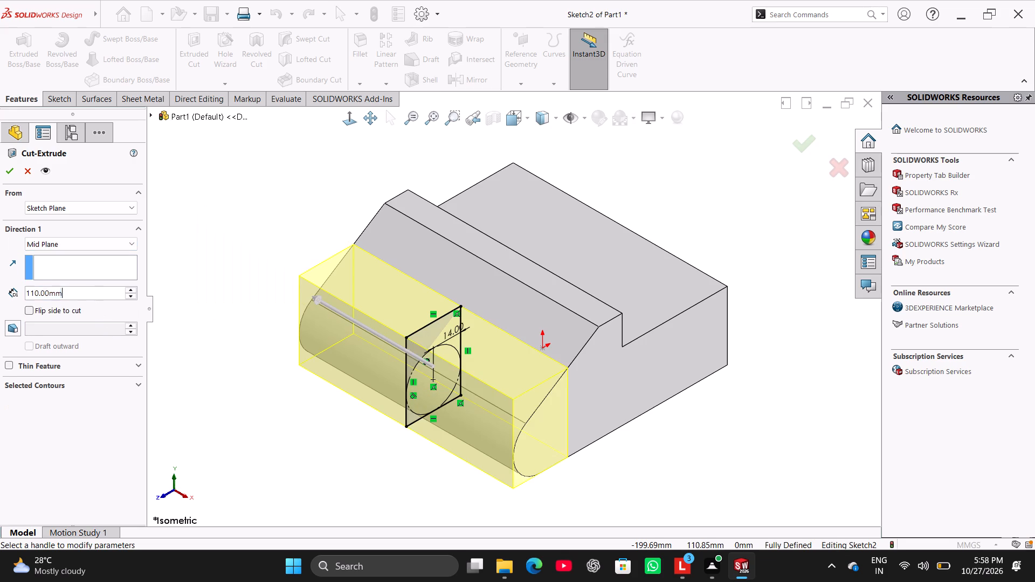
{"action": "left_click", "coordinate": [93, 290]}
{"action": "key", "text": "BackSpace"}
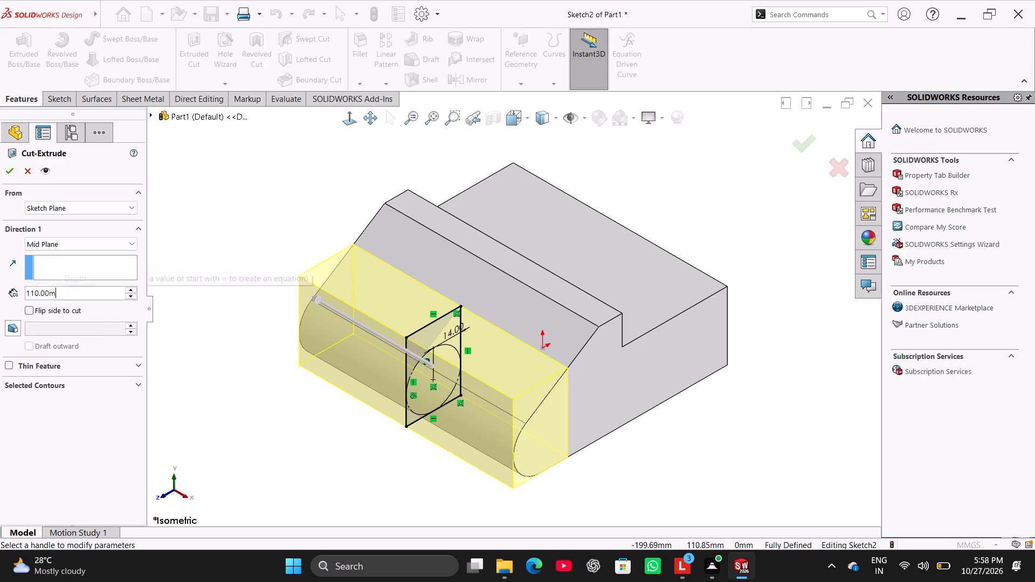
{"action": "key", "text": "BackSpace"}
{"action": "key", "text": "BackSpace"}
{"action": "key", "text": "BackSpace"}
{"action": "key", "text": "BackSpace"}
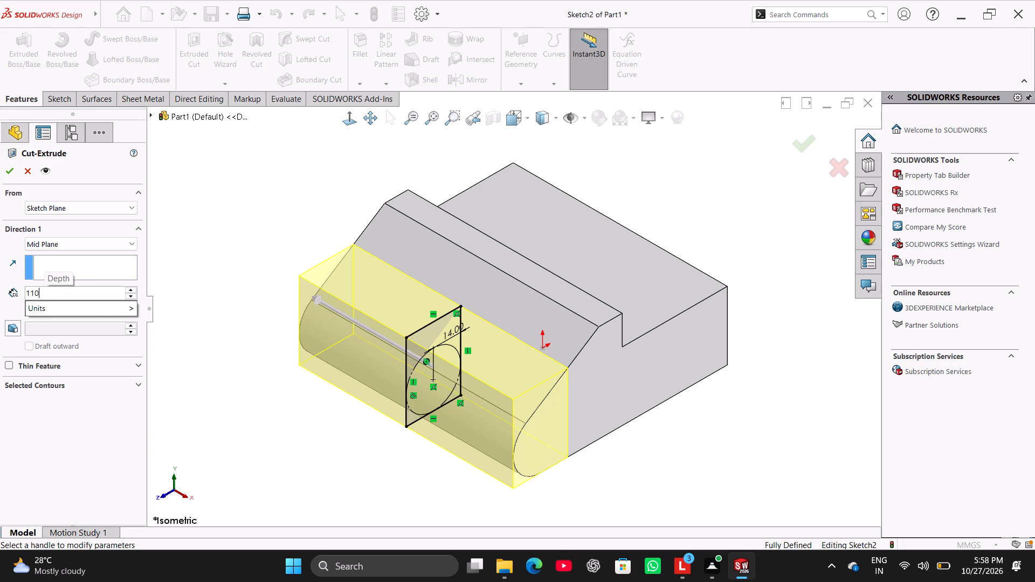
{"action": "type", "text": "-16-"}
{"action": "type", "text": "16"}
{"action": "key", "text": "Return"}
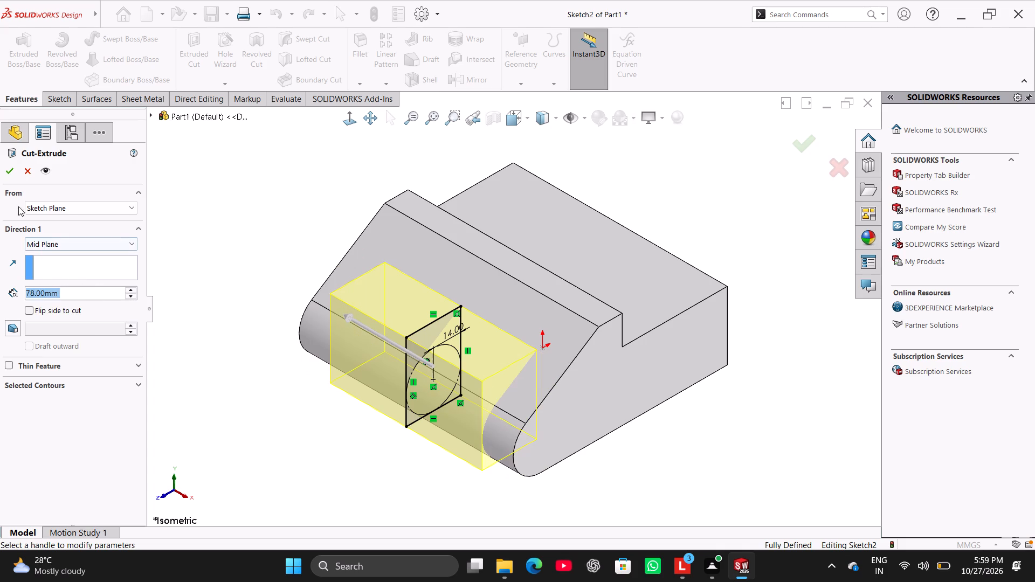
{"action": "left_click", "coordinate": [14, 171]}
{"action": "left_click", "coordinate": [168, 377]}
{"action": "right_click_drag", "start_coordinate": [171, 424], "coordinate": [361, 234]}
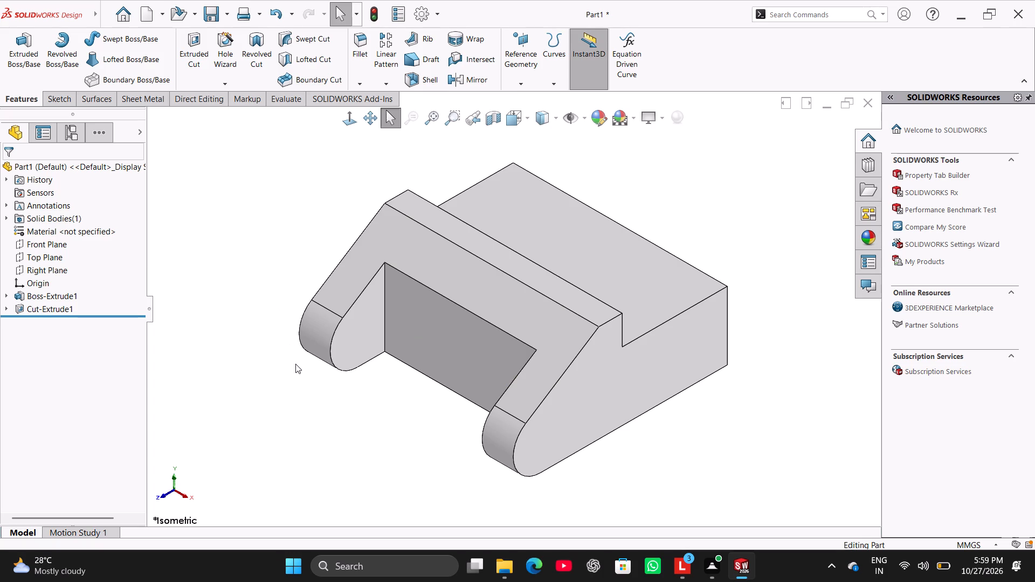
{"action": "right_click_drag", "start_coordinate": [257, 418], "coordinate": [353, 246]}
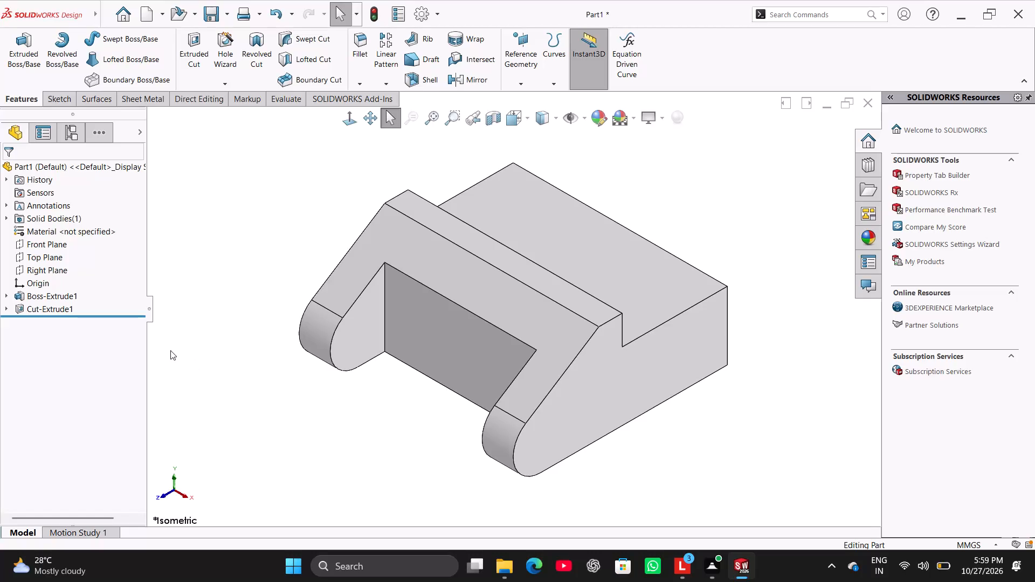
Reopen the base profile sketch and check the distance between the step's inner corner and the origin.
{"action": "right_click", "coordinate": [68, 296]}
{"action": "left_click", "coordinate": [96, 262]}
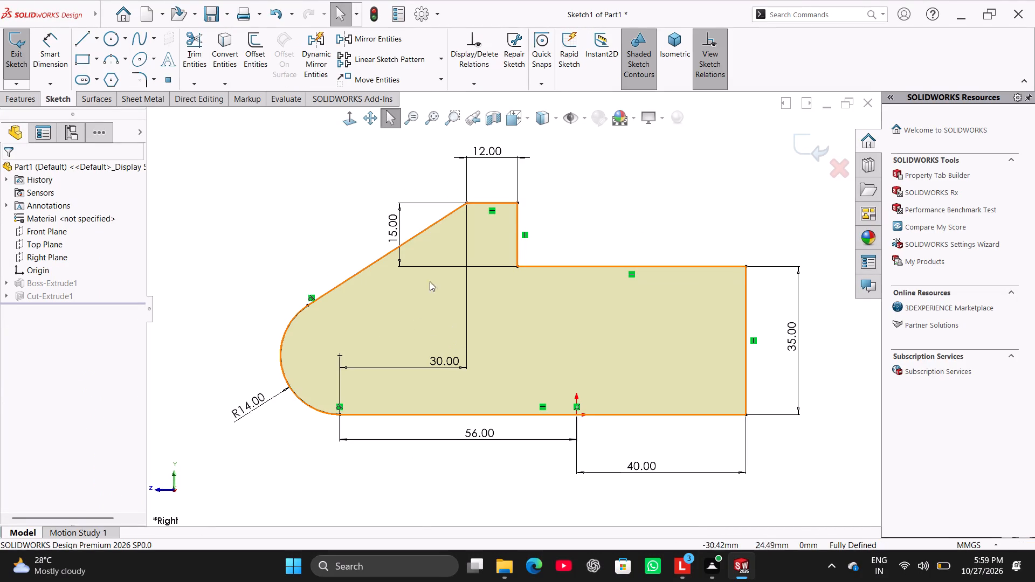
{"action": "left_click_drag", "start_coordinate": [55, 43], "coordinate": [60, 47]}
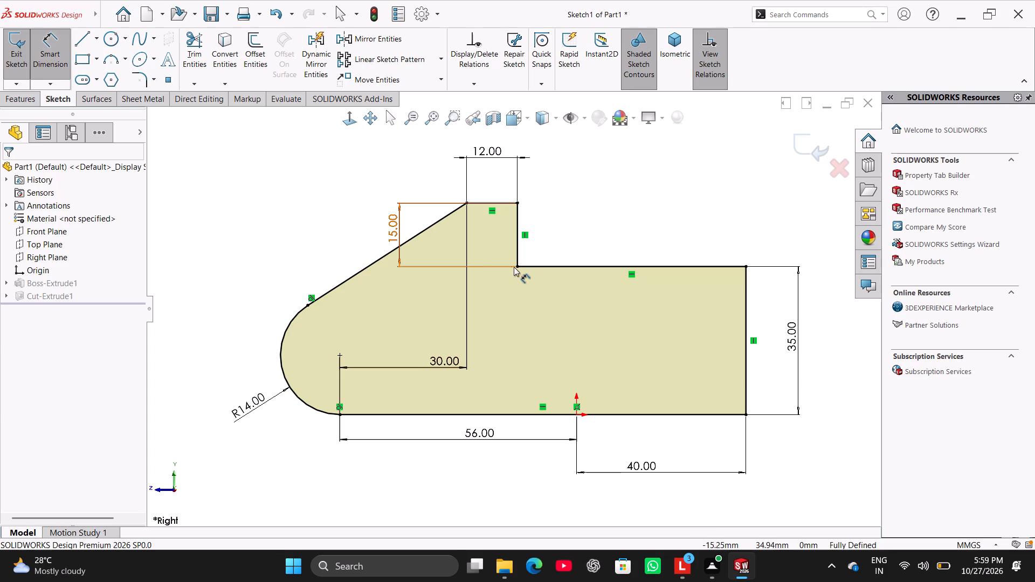
{"action": "left_click", "coordinate": [515, 267]}
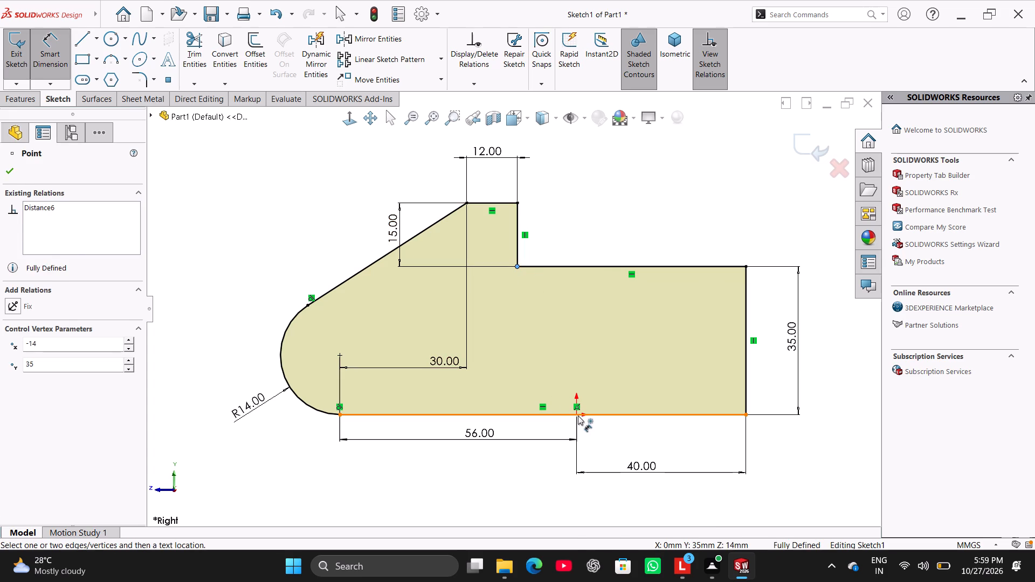
{"action": "left_click", "coordinate": [578, 415]}
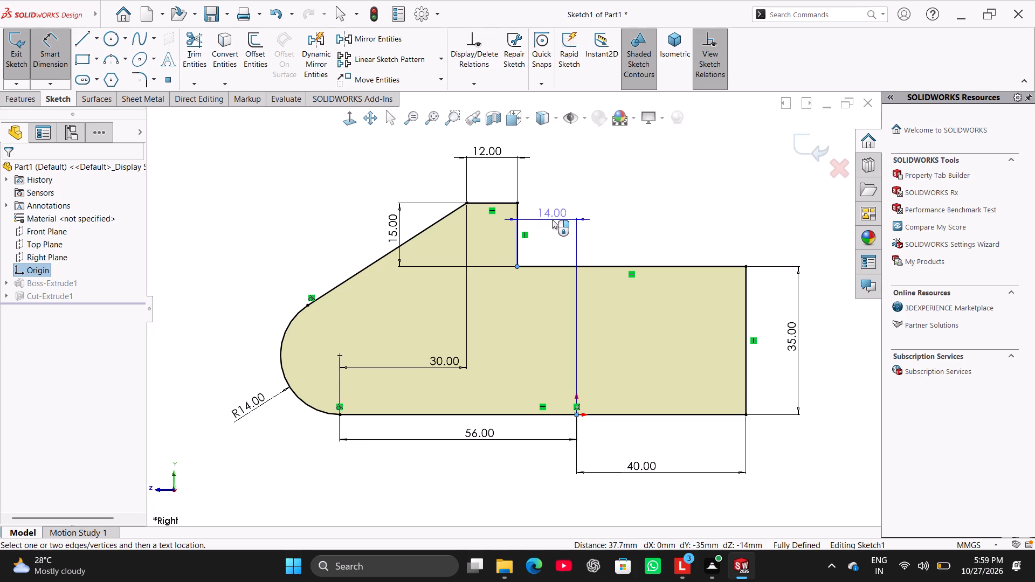
{"action": "right_click", "coordinate": [625, 188]}
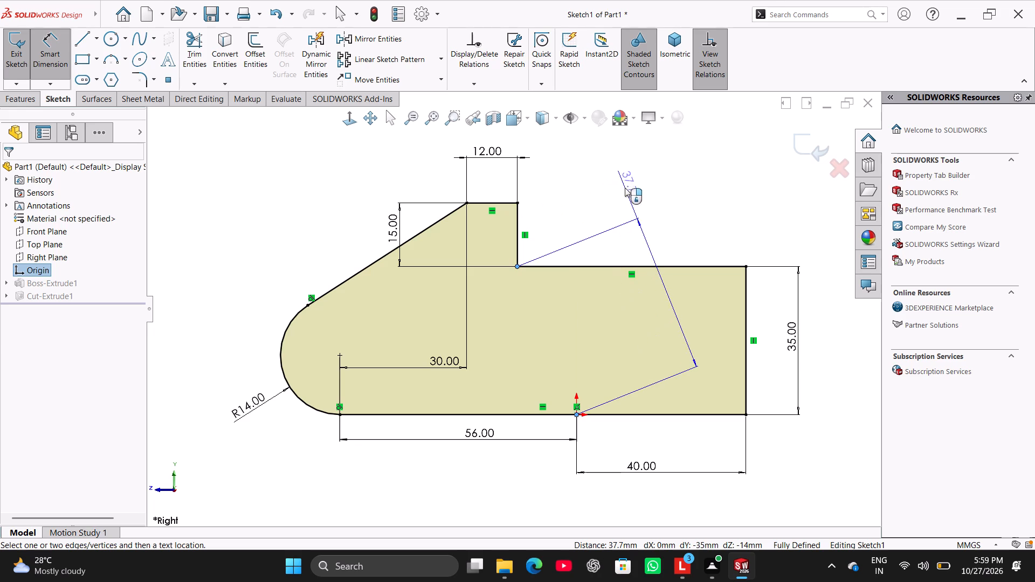
{"action": "left_click", "coordinate": [42, 59]}
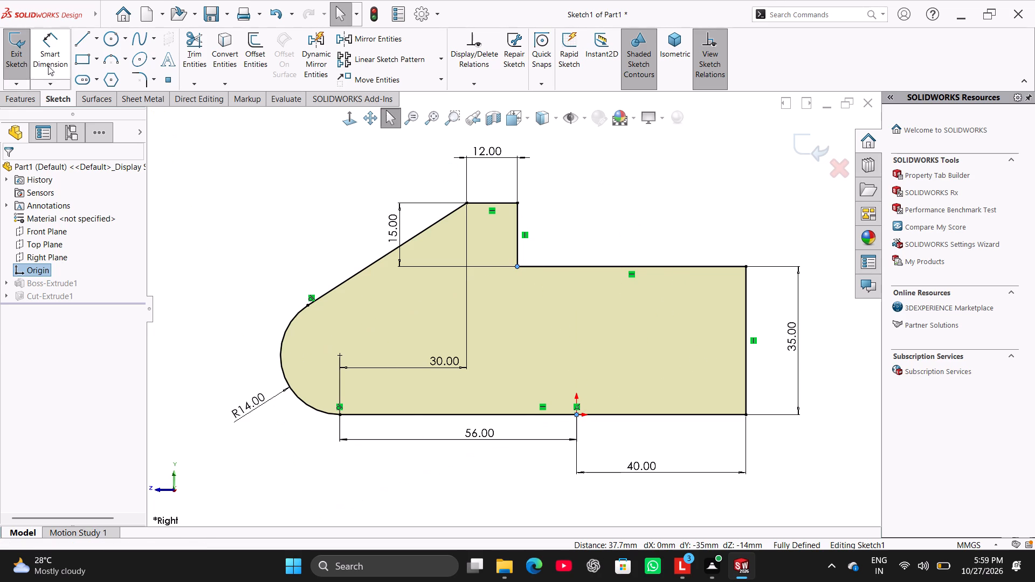
{"action": "left_click", "coordinate": [181, 153]}
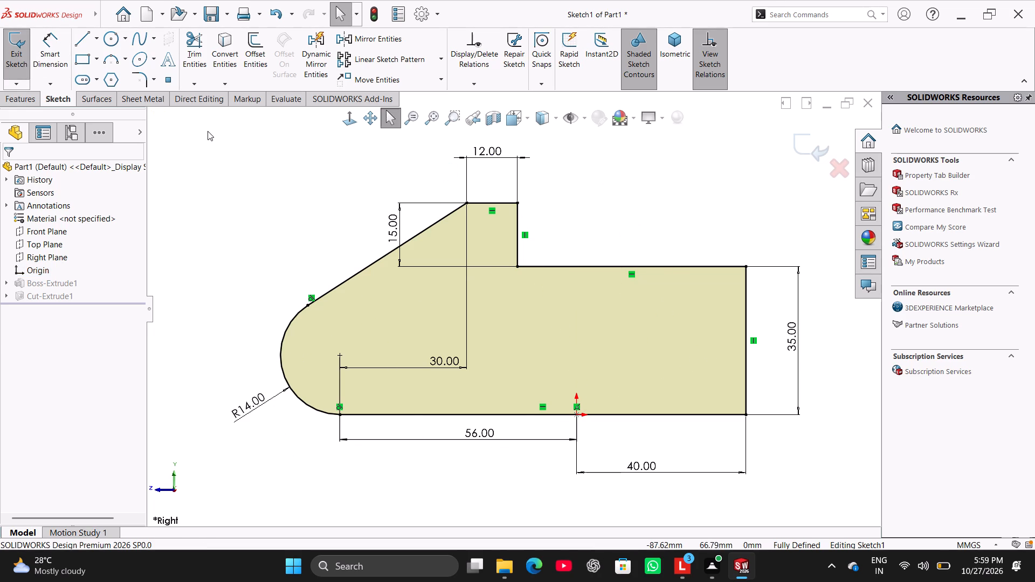
{"action": "left_click", "coordinate": [23, 50]}
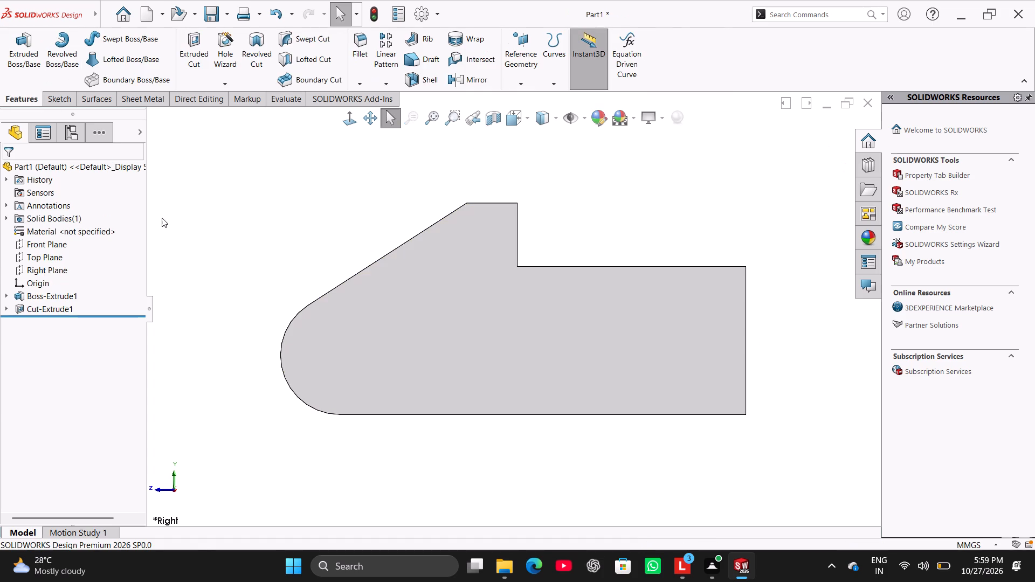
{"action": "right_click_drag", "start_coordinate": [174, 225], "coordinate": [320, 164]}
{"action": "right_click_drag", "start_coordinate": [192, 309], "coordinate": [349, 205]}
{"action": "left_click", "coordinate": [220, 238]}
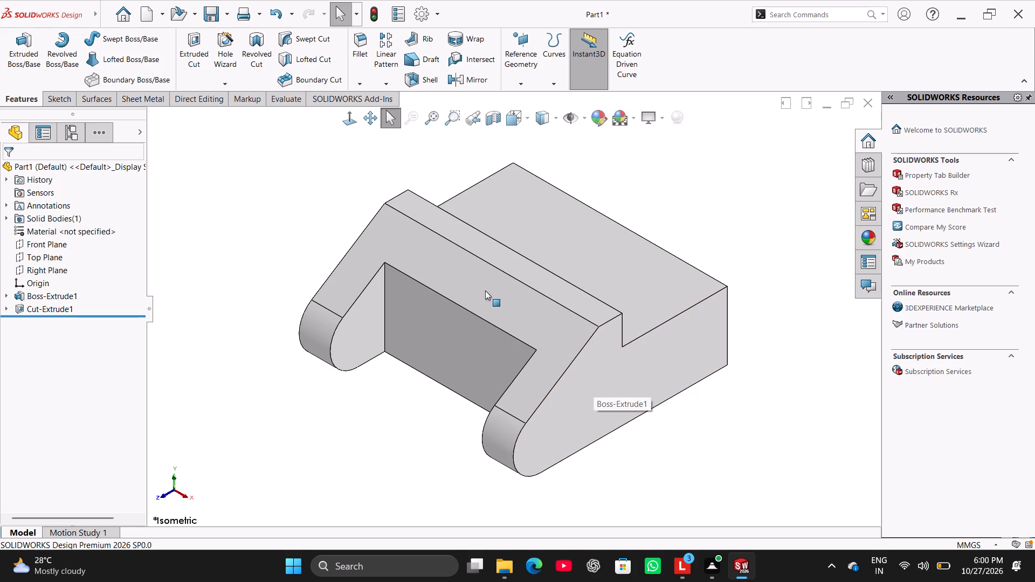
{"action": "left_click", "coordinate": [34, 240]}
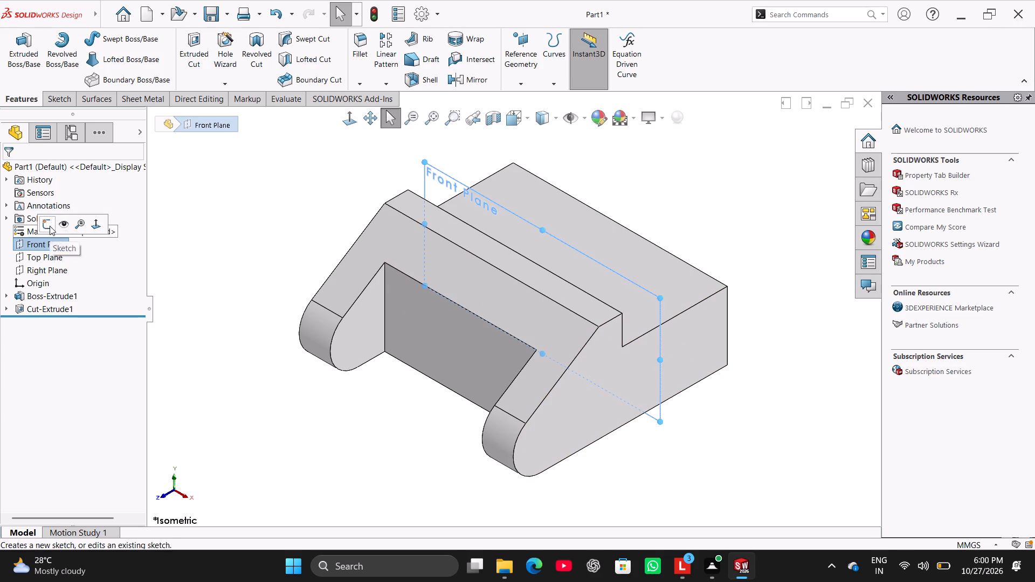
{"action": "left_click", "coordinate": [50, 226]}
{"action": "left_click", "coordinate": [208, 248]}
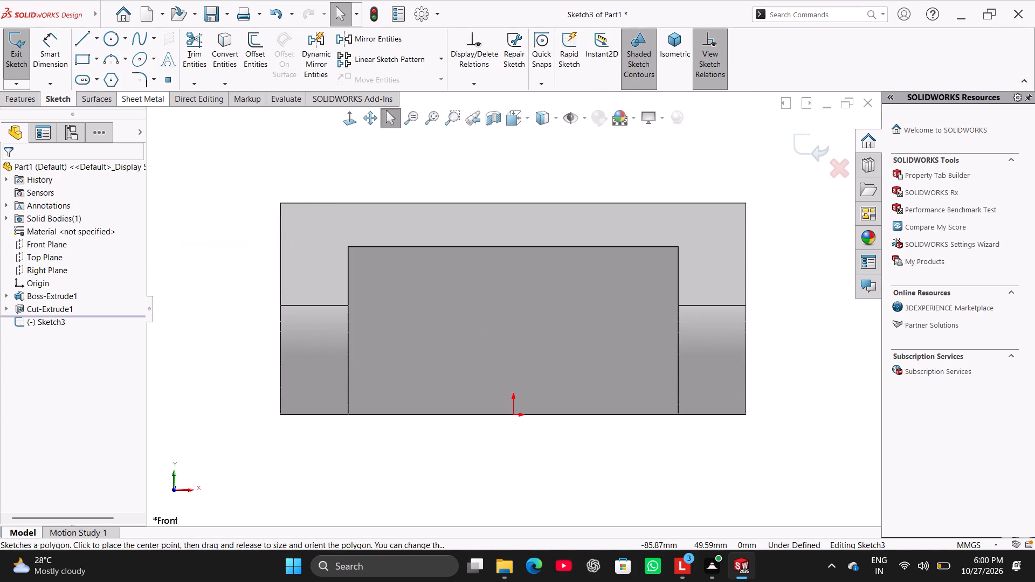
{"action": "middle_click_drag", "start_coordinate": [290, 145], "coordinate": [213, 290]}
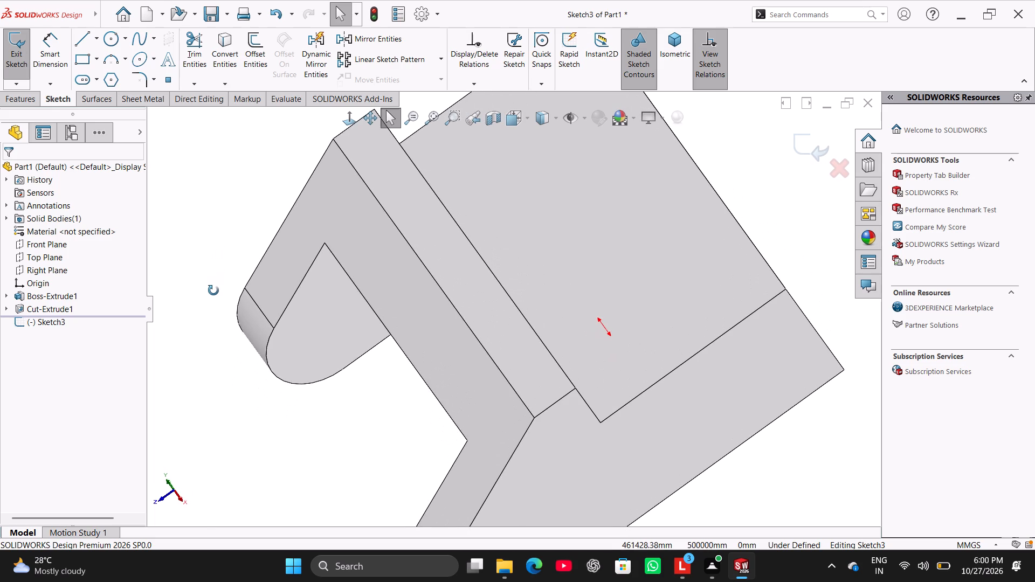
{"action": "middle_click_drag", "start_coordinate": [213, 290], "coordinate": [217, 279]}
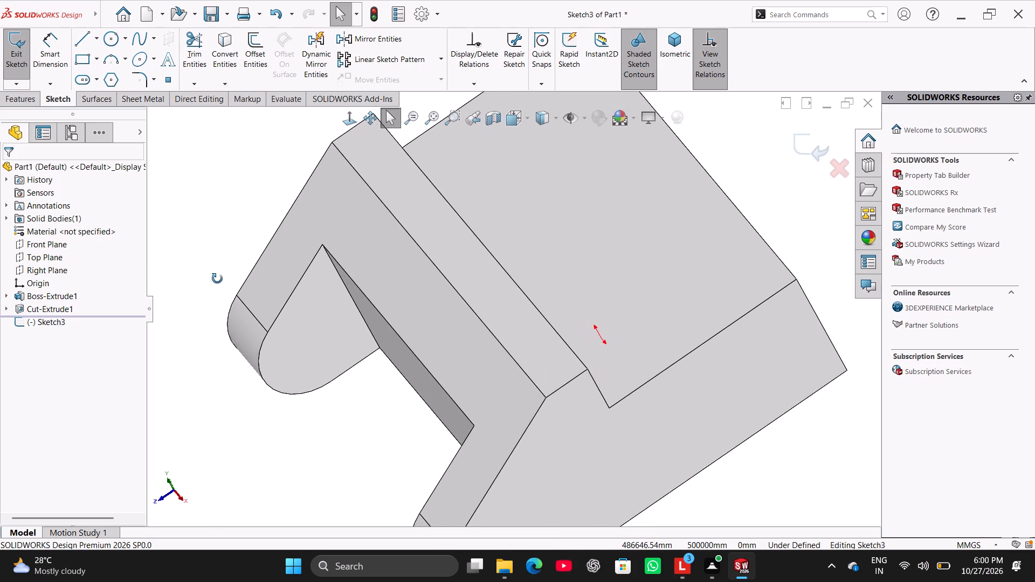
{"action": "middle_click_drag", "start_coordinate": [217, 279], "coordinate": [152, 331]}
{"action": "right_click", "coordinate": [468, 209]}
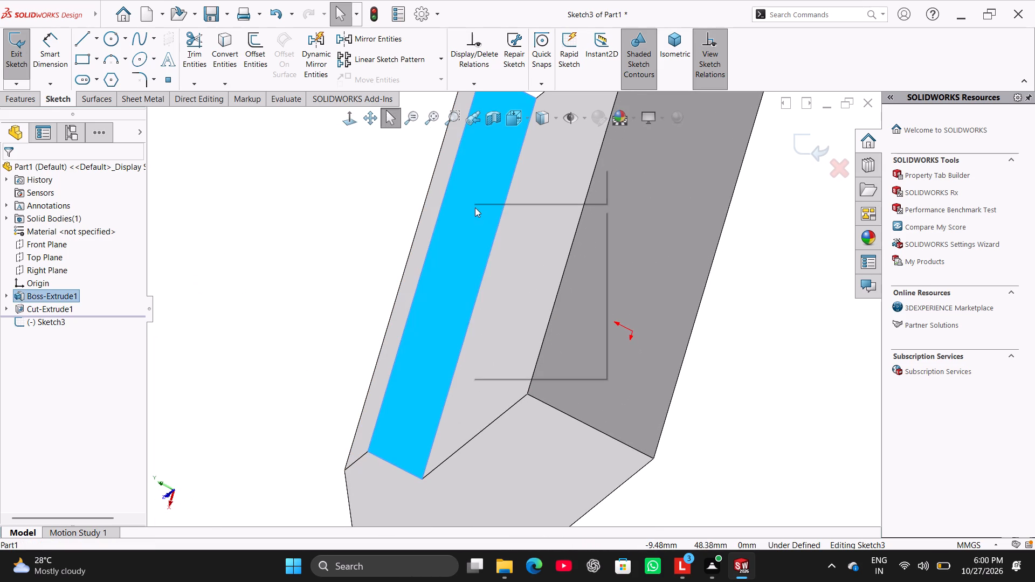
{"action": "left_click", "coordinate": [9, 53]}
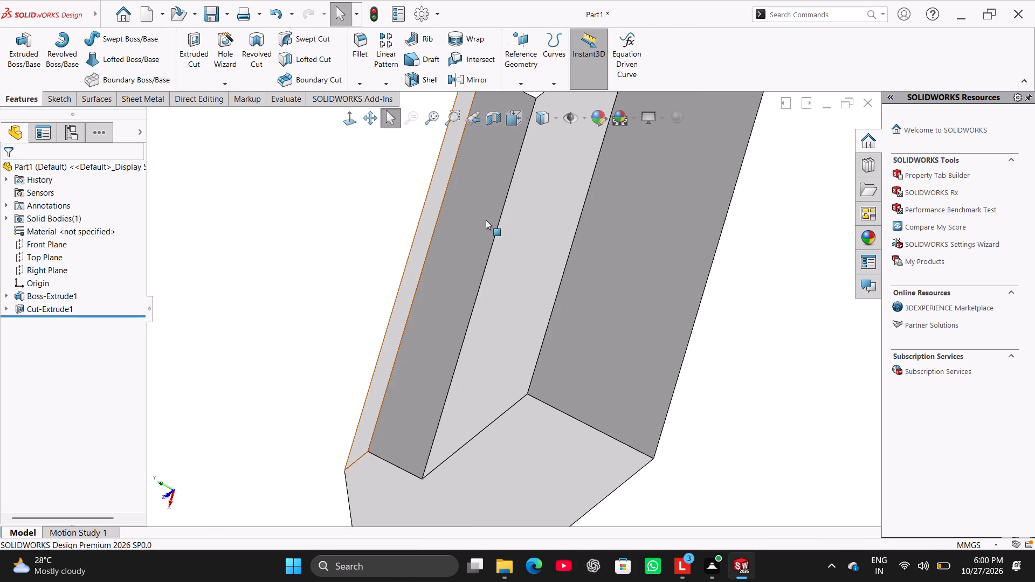
On the vertical face of the raised step, sketch two concentric circles above the body, about 18 mm and 13 mm in radius.
{"action": "right_click", "coordinate": [477, 213]}
{"action": "left_click", "coordinate": [507, 199]}
{"action": "left_click", "coordinate": [268, 173]}
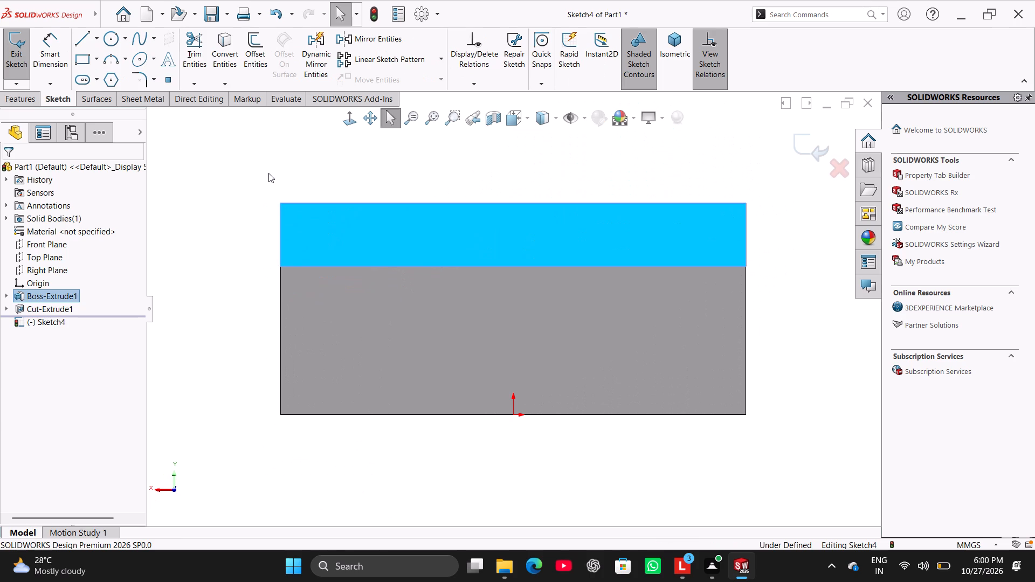
{"action": "left_click", "coordinate": [355, 124]}
{"action": "left_click", "coordinate": [344, 115]}
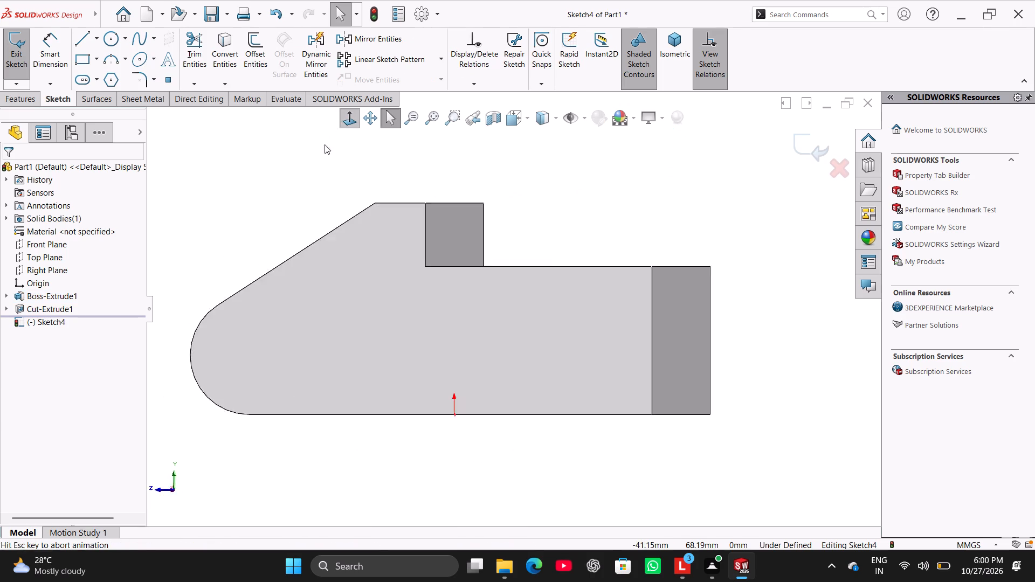
{"action": "left_click", "coordinate": [275, 157]}
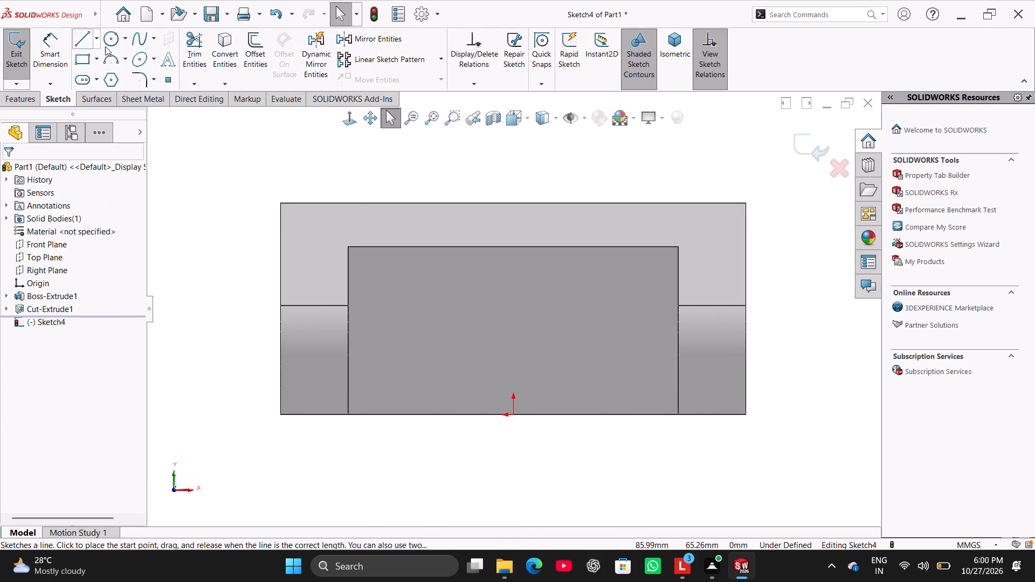
{"action": "left_click", "coordinate": [114, 38]}
{"action": "scroll", "coordinate": [515, 179], "scroll_direction": "up", "scroll_amount": 2}
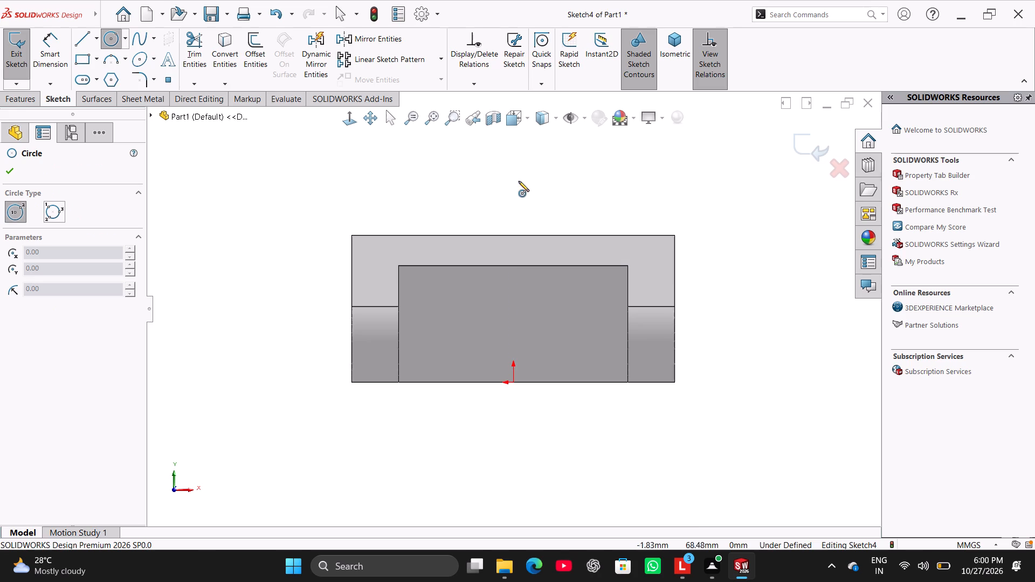
{"action": "left_click", "coordinate": [510, 169]}
{"action": "left_click", "coordinate": [534, 216]}
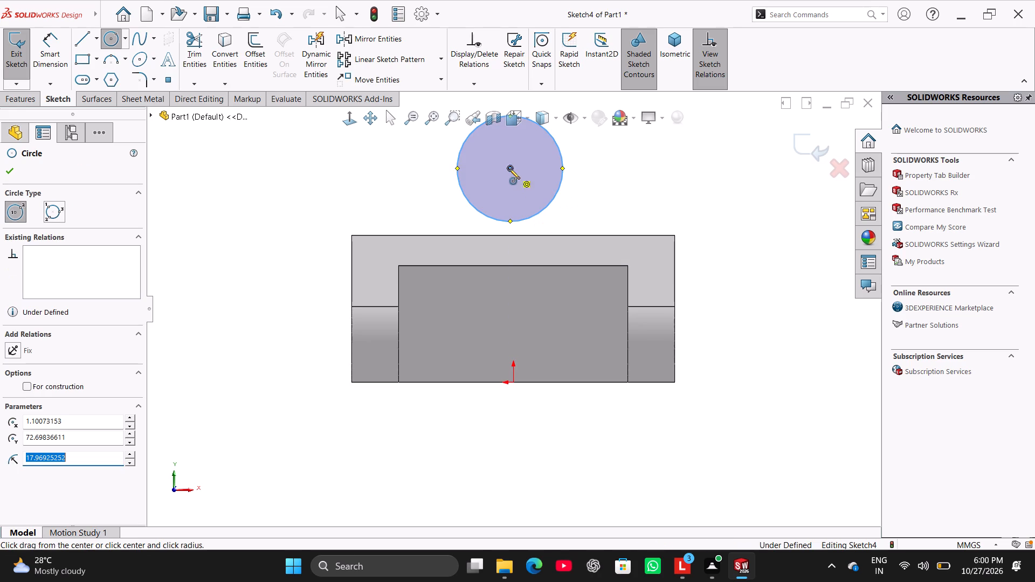
{"action": "left_click", "coordinate": [509, 165]}
{"action": "left_click", "coordinate": [524, 204]}
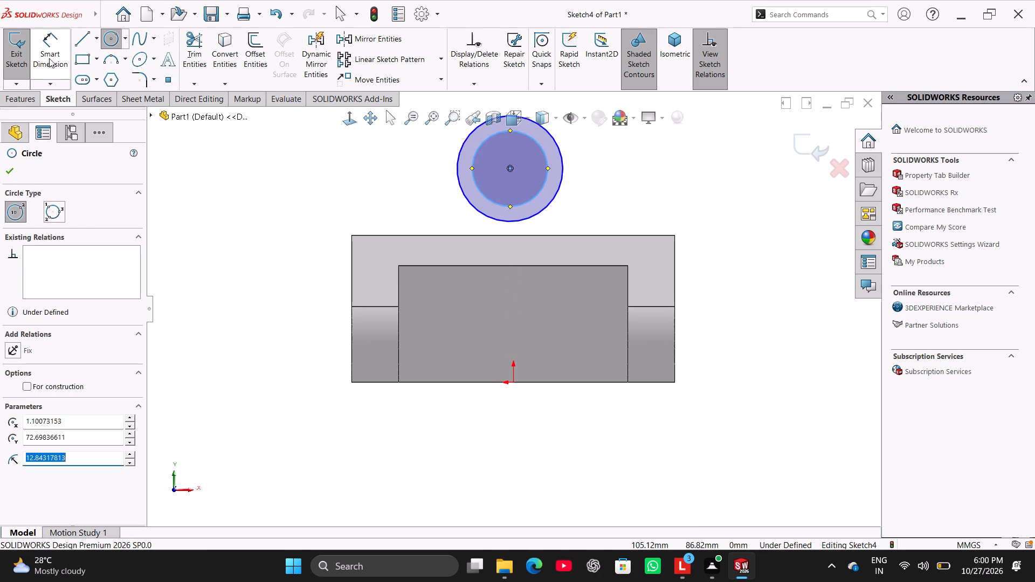
Dimension the outer circle's diameter as 45 mm.
{"action": "left_click_drag", "start_coordinate": [49, 57], "coordinate": [58, 62]}
{"action": "left_click", "coordinate": [557, 144]}
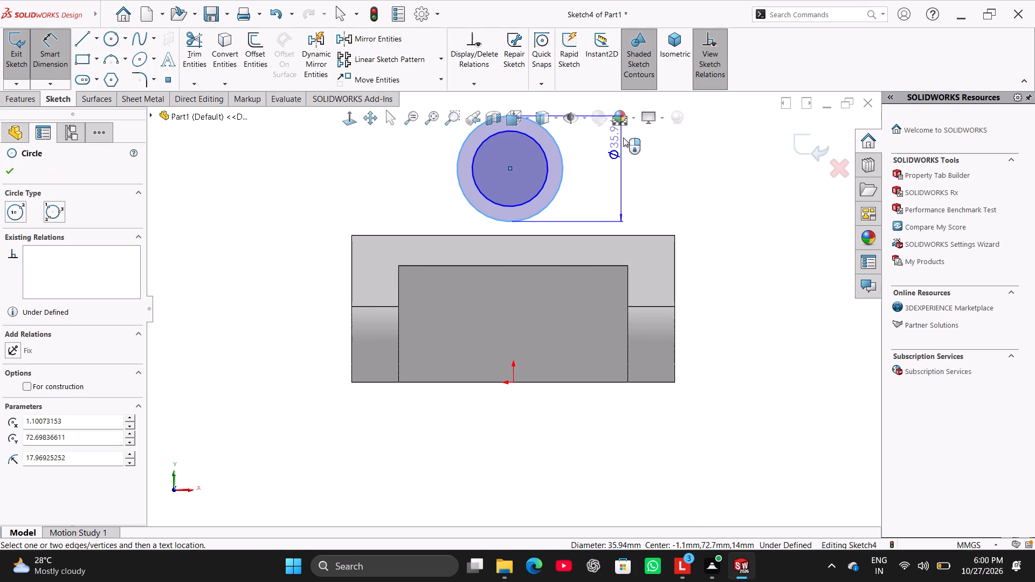
{"action": "scroll", "coordinate": [625, 175], "scroll_direction": "up", "scroll_amount": 2}
{"action": "left_click", "coordinate": [611, 148]}
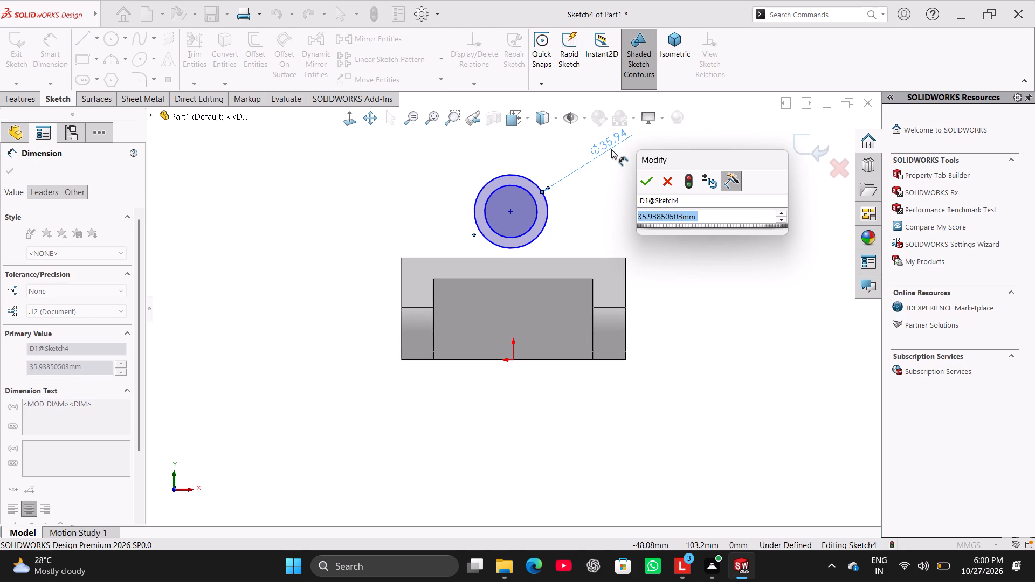
{"action": "type", "text": "45"}
{"action": "key", "text": "Return"}
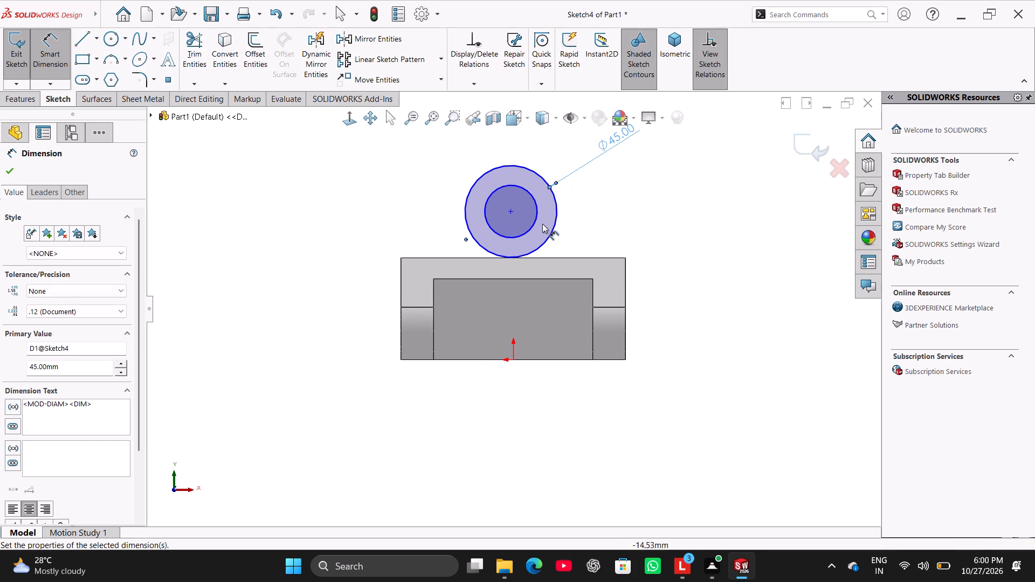
Dimension the inner circle's diameter as 20 mm.
{"action": "left_click", "coordinate": [530, 232]}
{"action": "left_click", "coordinate": [387, 150]}
{"action": "type", "text": "20"}
{"action": "key", "text": "Return"}
{"action": "right_click", "coordinate": [643, 228]}
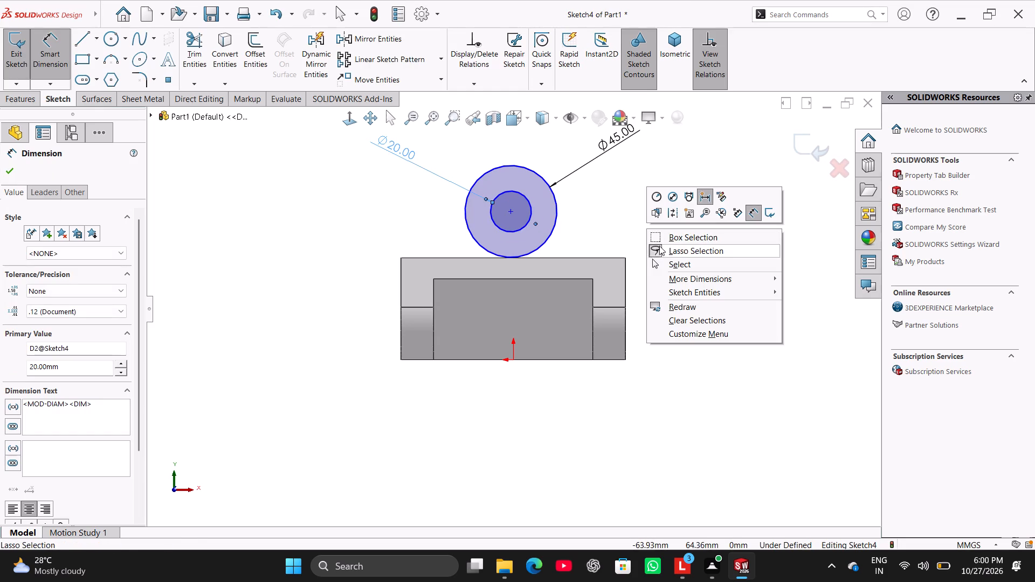
{"action": "left_click", "coordinate": [668, 267]}
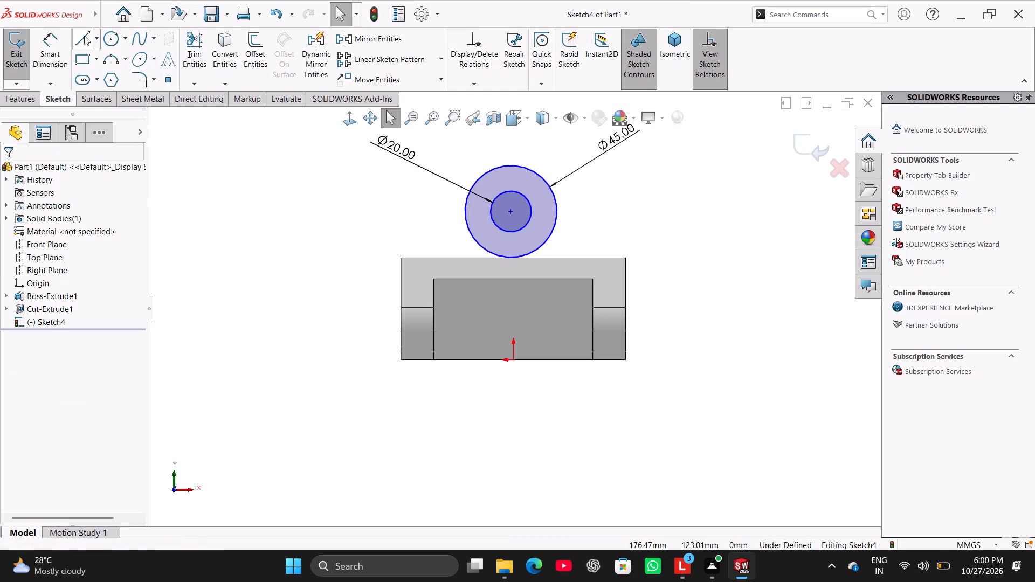
Draw a line from the origin to the circles' centre, make it vertical and convert it to construction geometry.
{"action": "left_click", "coordinate": [84, 36]}
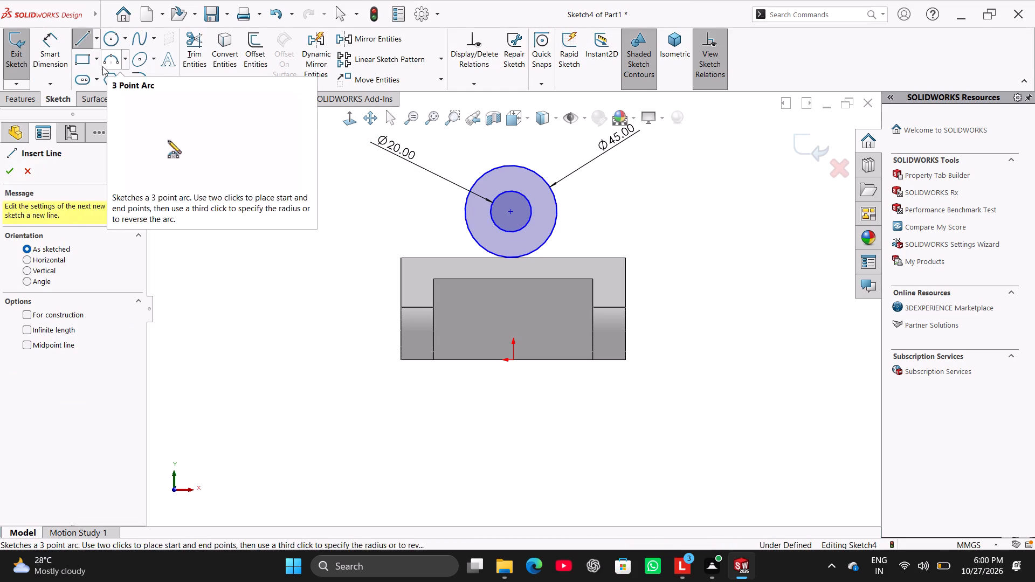
{"action": "left_click", "coordinate": [514, 361]}
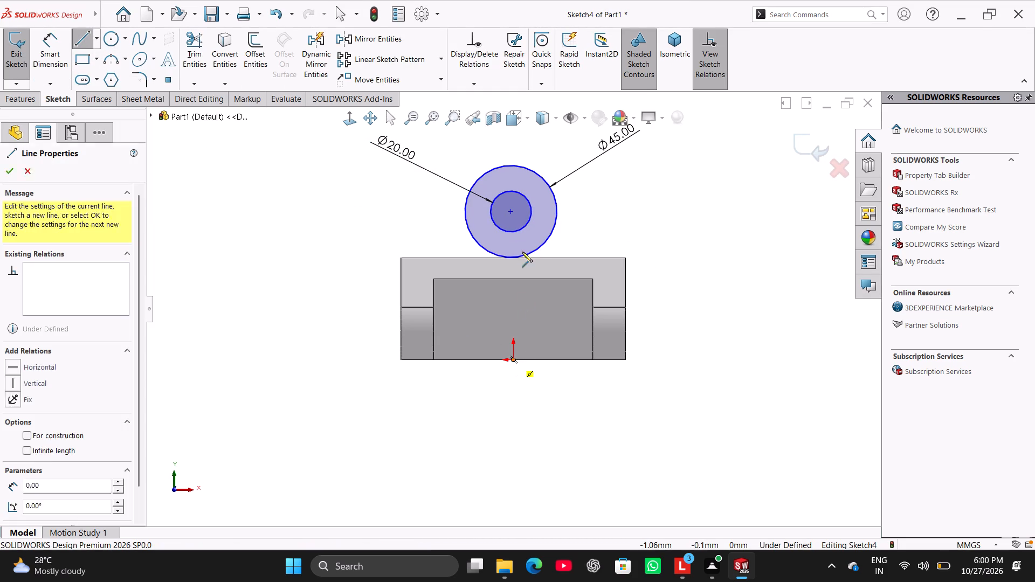
{"action": "left_click", "coordinate": [508, 210]}
{"action": "right_click", "coordinate": [675, 199]}
{"action": "left_click", "coordinate": [698, 213]}
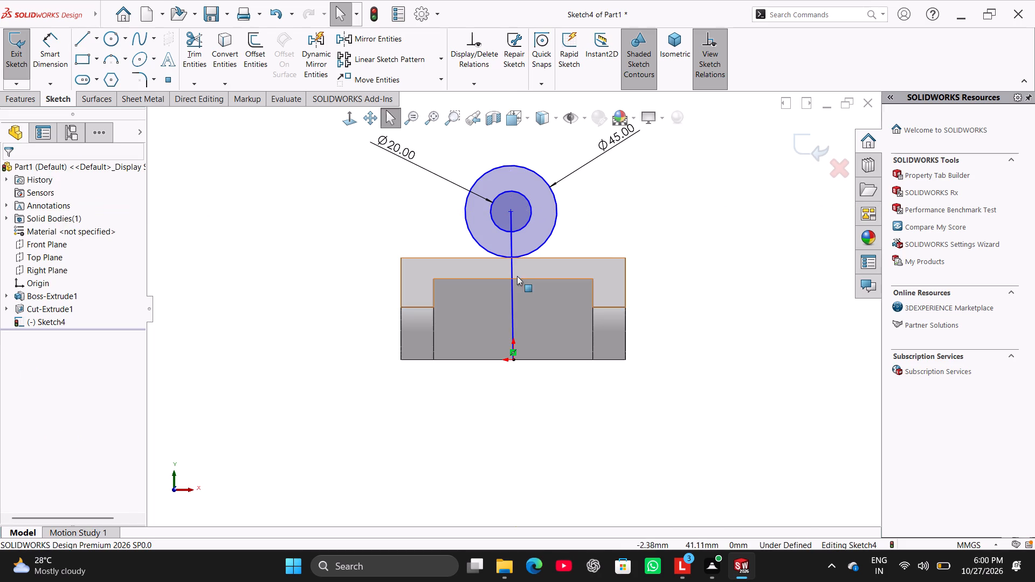
{"action": "right_click", "coordinate": [511, 283]}
{"action": "left_click", "coordinate": [544, 252]}
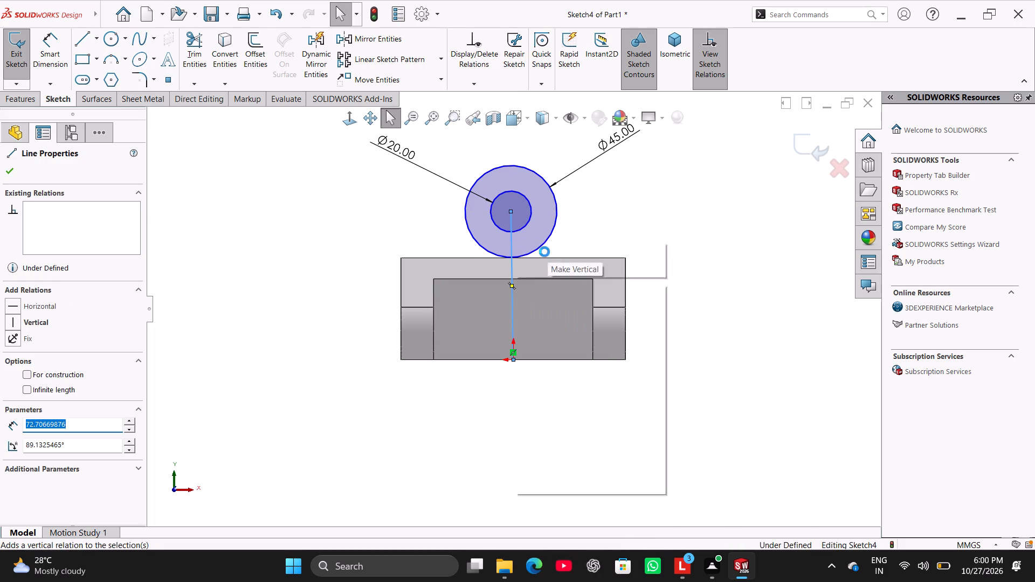
{"action": "right_click", "coordinate": [514, 267]}
{"action": "left_click", "coordinate": [546, 255]}
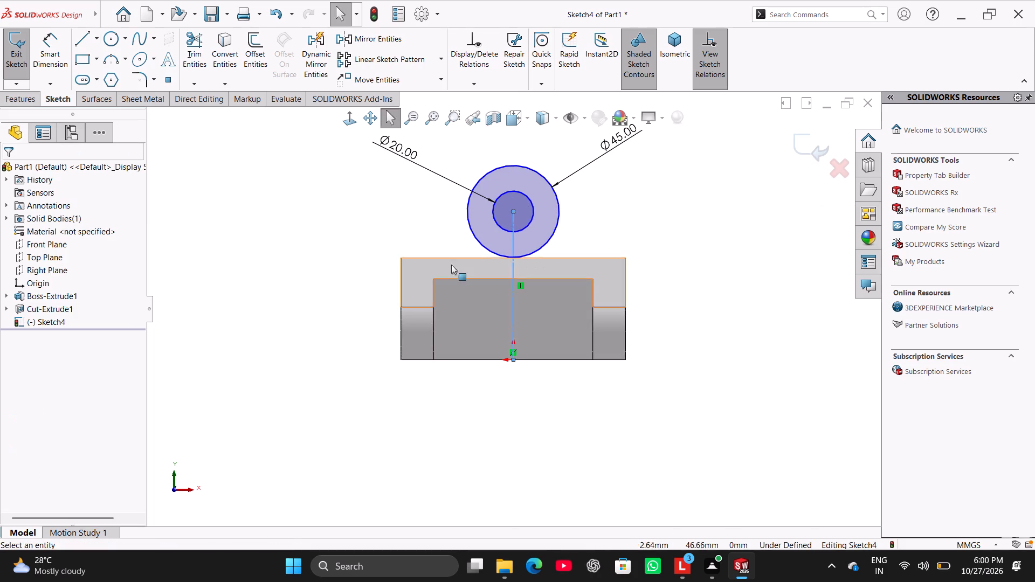
Dimension the vertical centreline's length from the origin to the circles' centre as 83 mm.
{"action": "left_click", "coordinate": [329, 233]}
{"action": "left_click", "coordinate": [63, 54]}
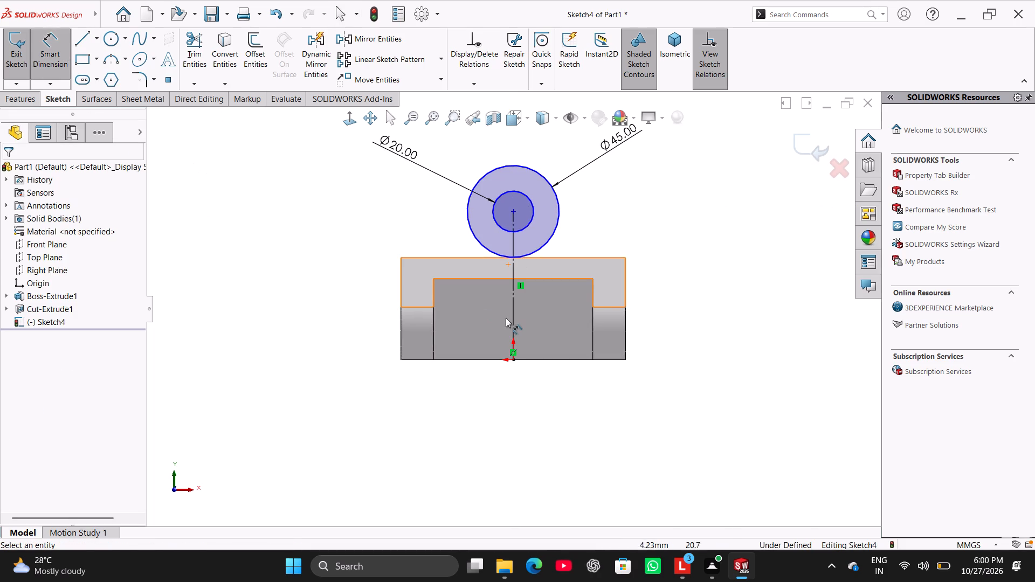
{"action": "left_click", "coordinate": [511, 321]}
{"action": "left_click", "coordinate": [305, 276]}
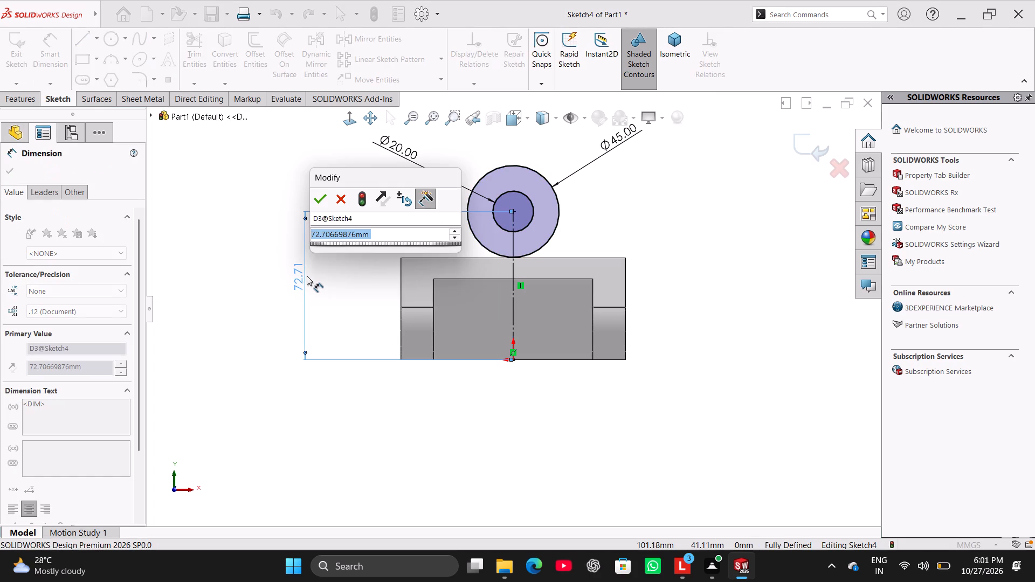
{"action": "type", "text": "83"}
{"action": "key", "text": "Return"}
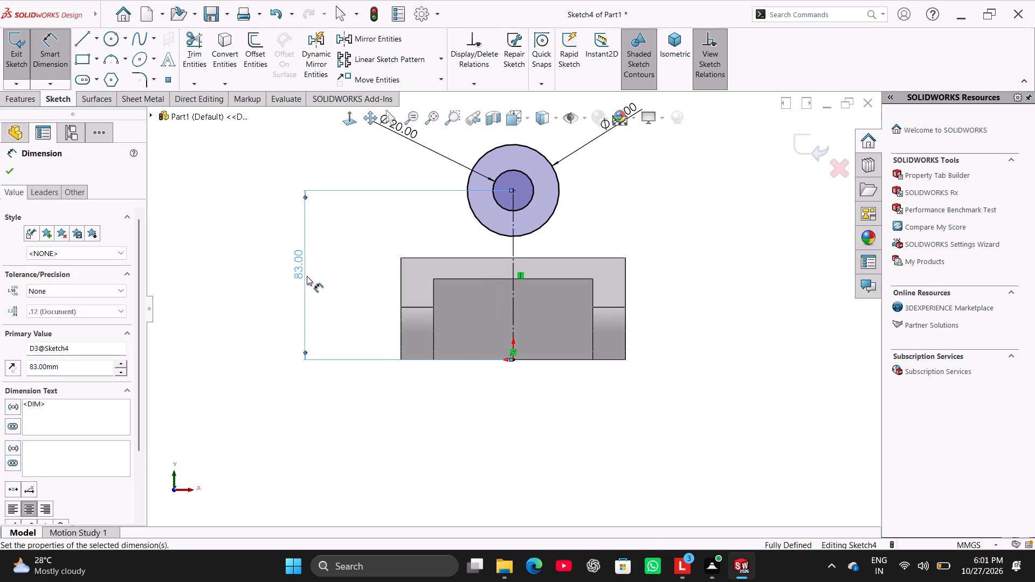
{"action": "right_click", "coordinate": [687, 217]}
{"action": "left_click", "coordinate": [729, 255]}
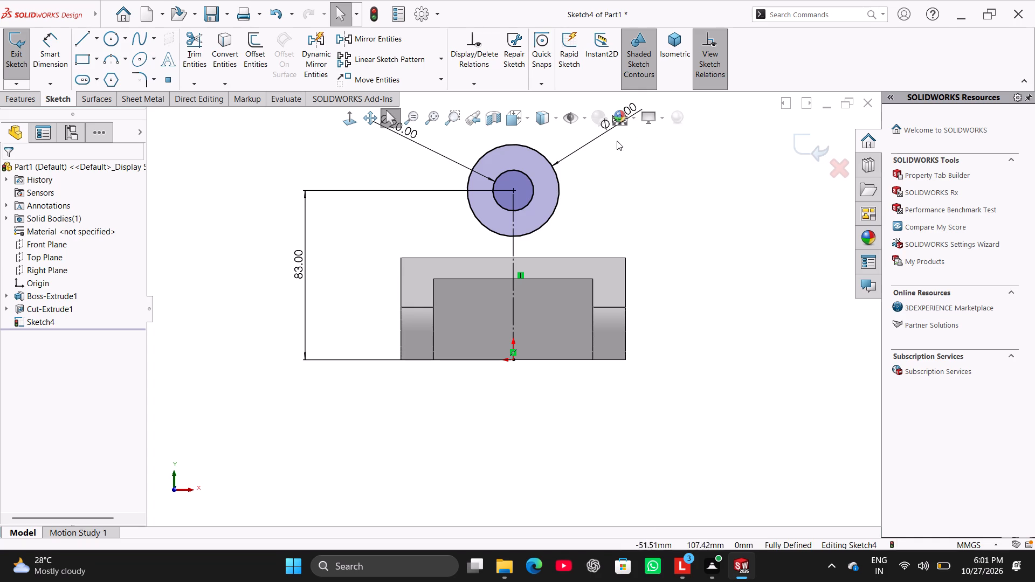
Sketch a slanted line about 47 mm long, tangent to the outer circle and ending on the body's top edge.
{"action": "left_click", "coordinate": [83, 36]}
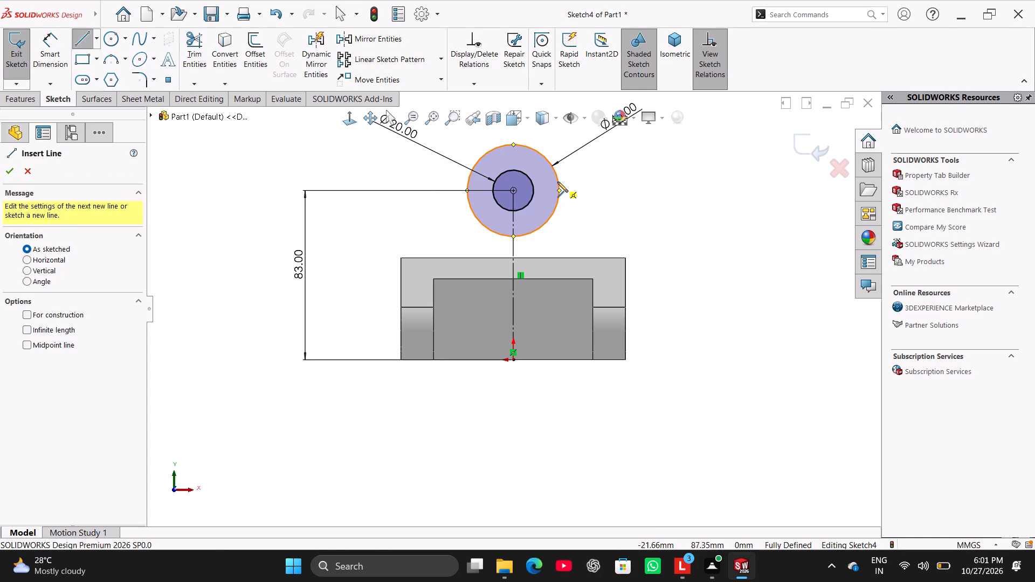
{"action": "left_click", "coordinate": [557, 182]}
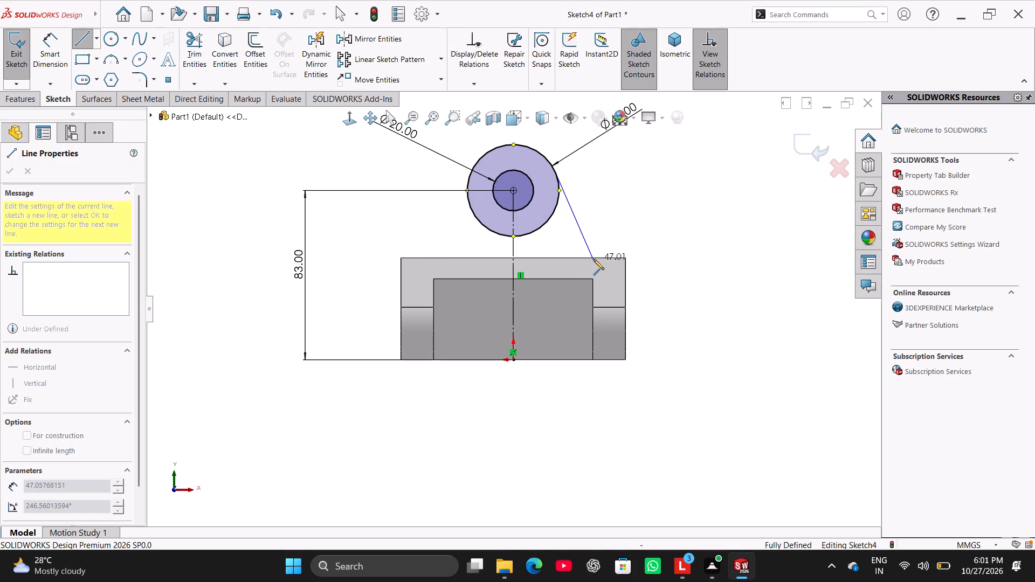
{"action": "left_click", "coordinate": [594, 257]}
{"action": "right_click", "coordinate": [406, 230]}
{"action": "left_click", "coordinate": [426, 237]}
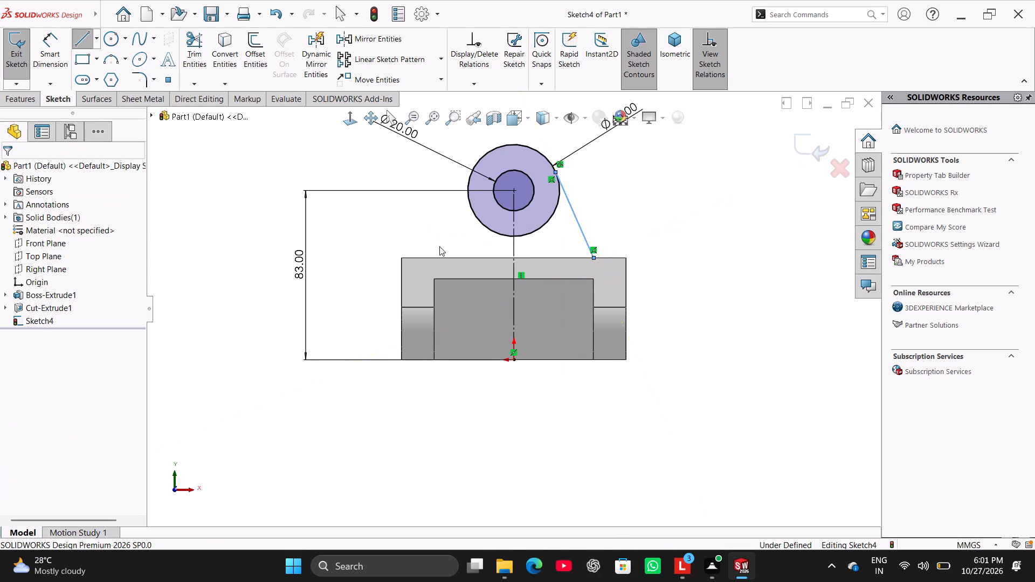
Dimension the distance from the centreline to the slanted line's lower endpoint as 35 mm.
{"action": "left_click", "coordinate": [53, 53]}
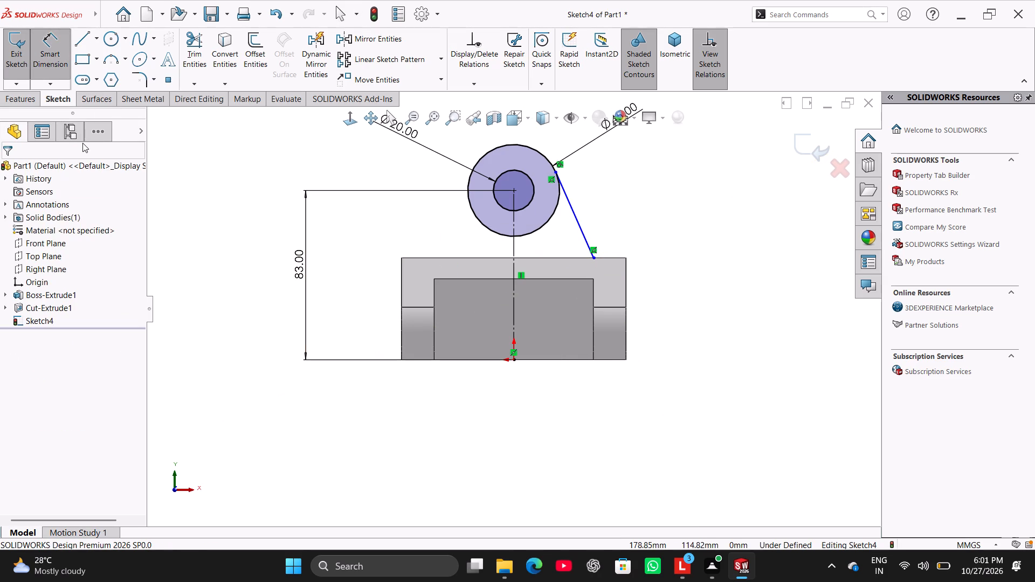
{"action": "left_click", "coordinate": [515, 260]}
{"action": "left_click", "coordinate": [593, 260]}
{"action": "left_click", "coordinate": [561, 269]}
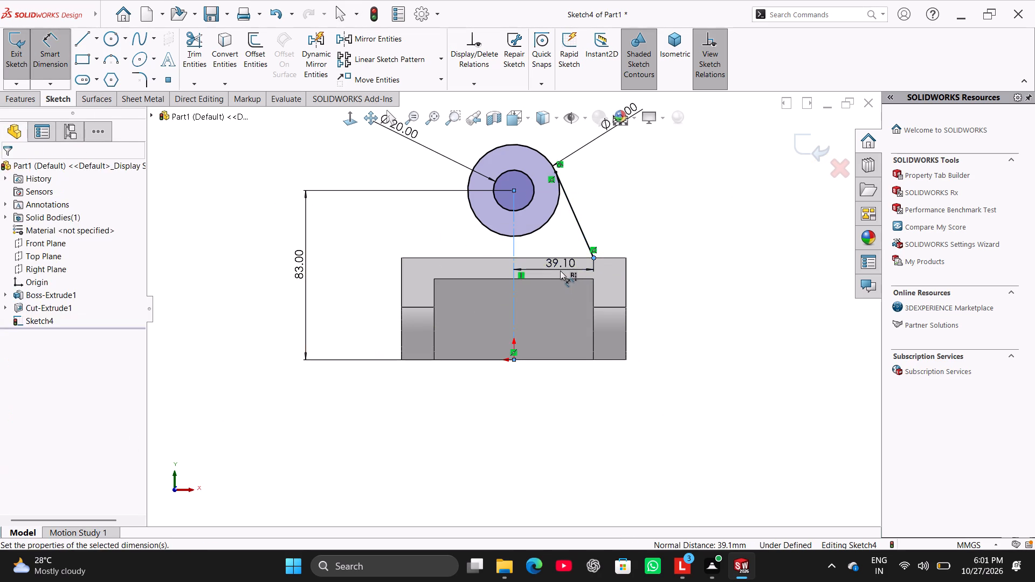
{"action": "type", "text": "35"}
{"action": "key", "text": "Return"}
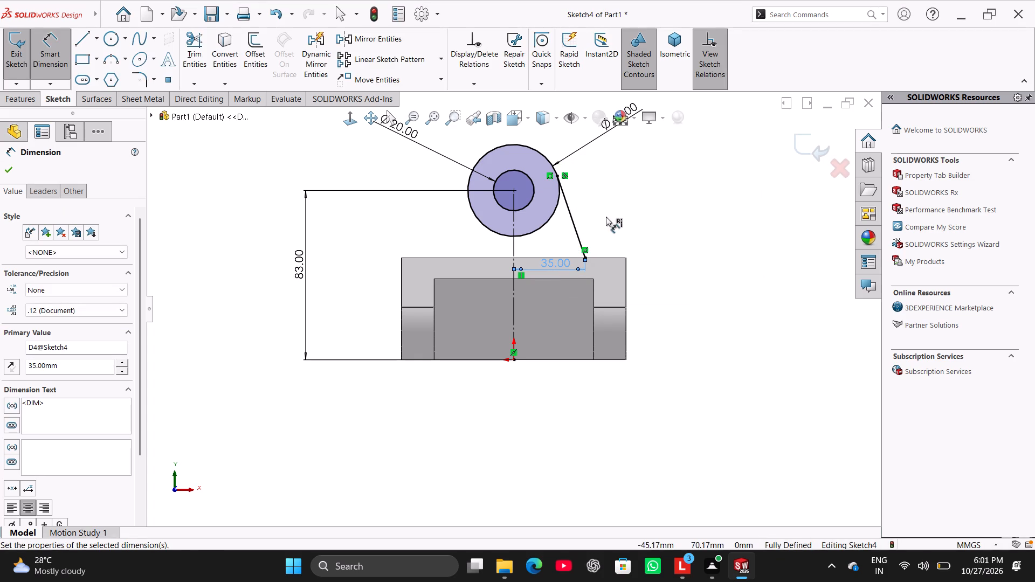
{"action": "right_click", "coordinate": [609, 209]}
{"action": "left_click", "coordinate": [626, 245]}
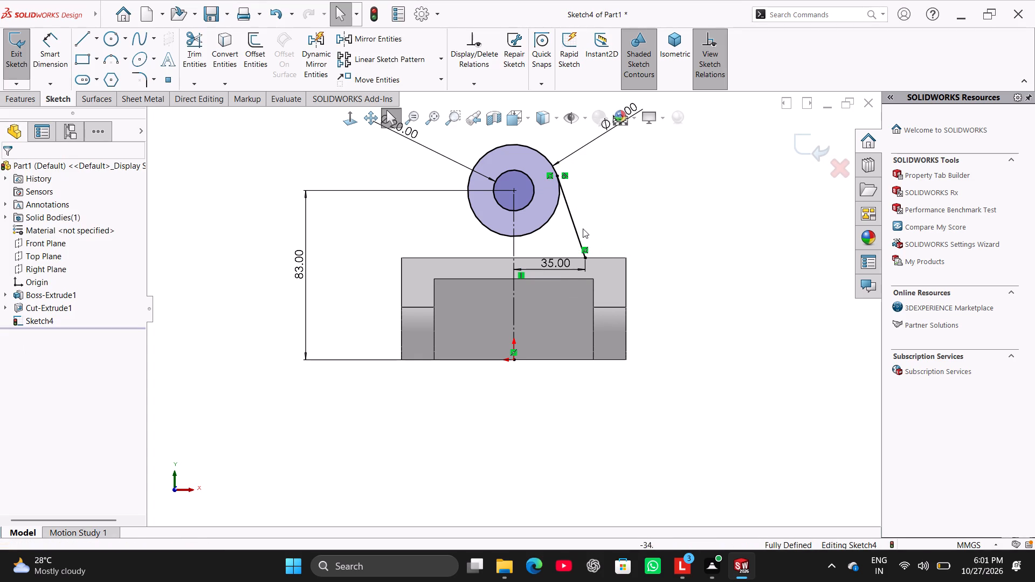
Mirror the slanted tangent line about the vertical centreline.
{"action": "left_click", "coordinate": [570, 209], "text": "ctrl"}
{"action": "left_click", "coordinate": [513, 246], "text": "ctrl"}
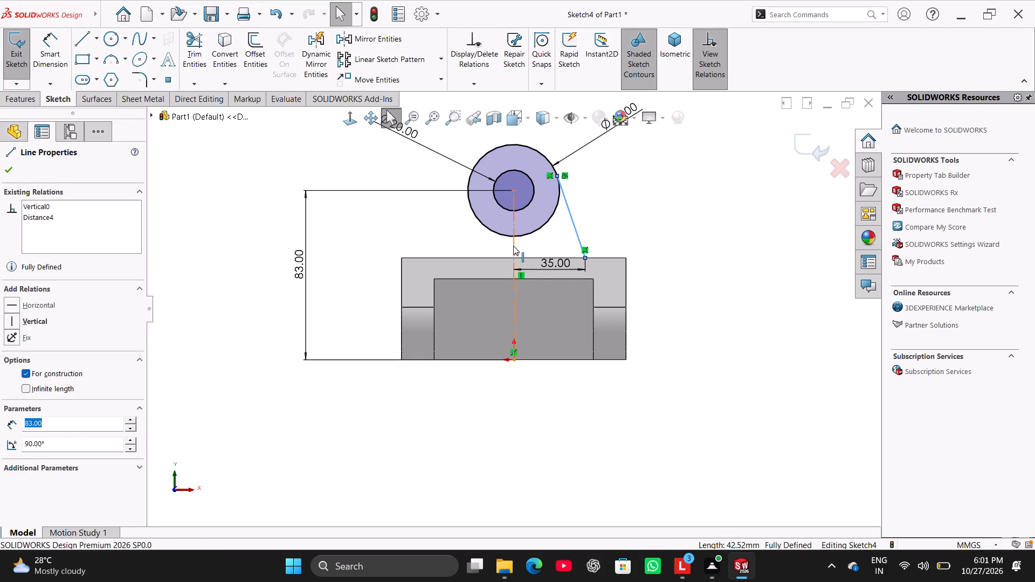
{"action": "left_click", "coordinate": [412, 46]}
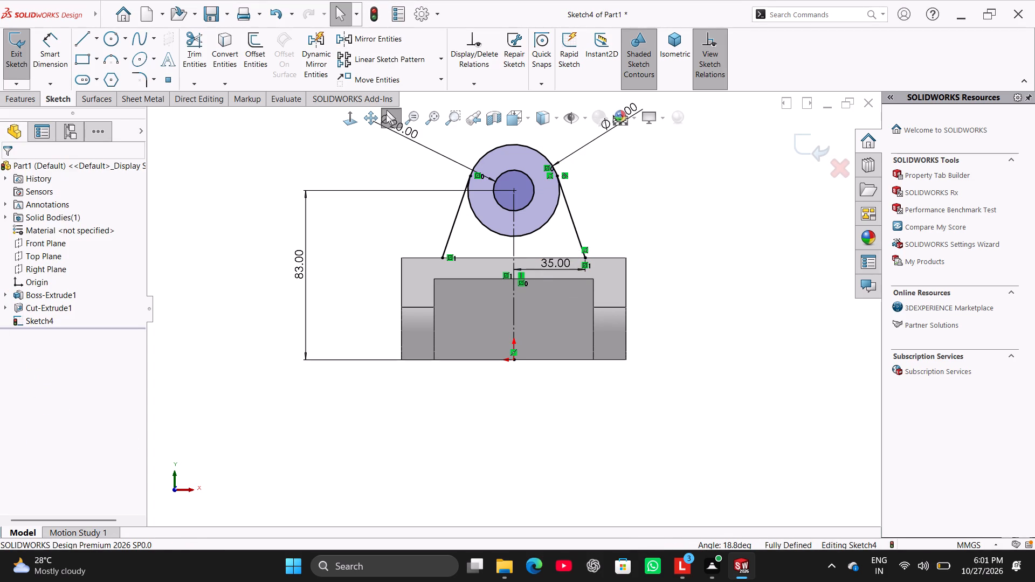
Close the profile with a horizontal line joining the lower endpoints of the two slanted lines.
{"action": "left_click", "coordinate": [76, 40]}
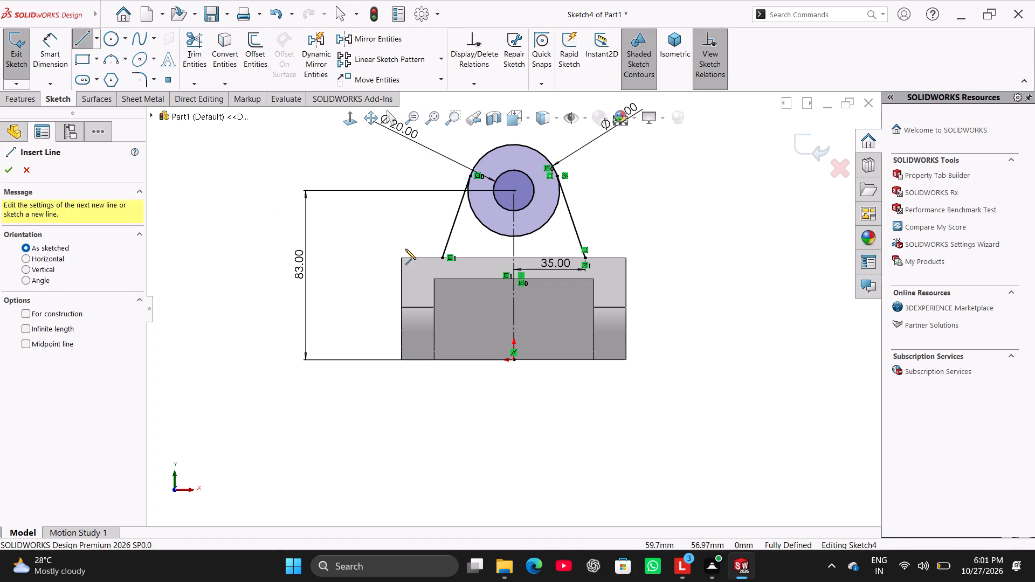
{"action": "left_click", "coordinate": [442, 258]}
{"action": "left_click", "coordinate": [584, 255]}
{"action": "right_click", "coordinate": [595, 205]}
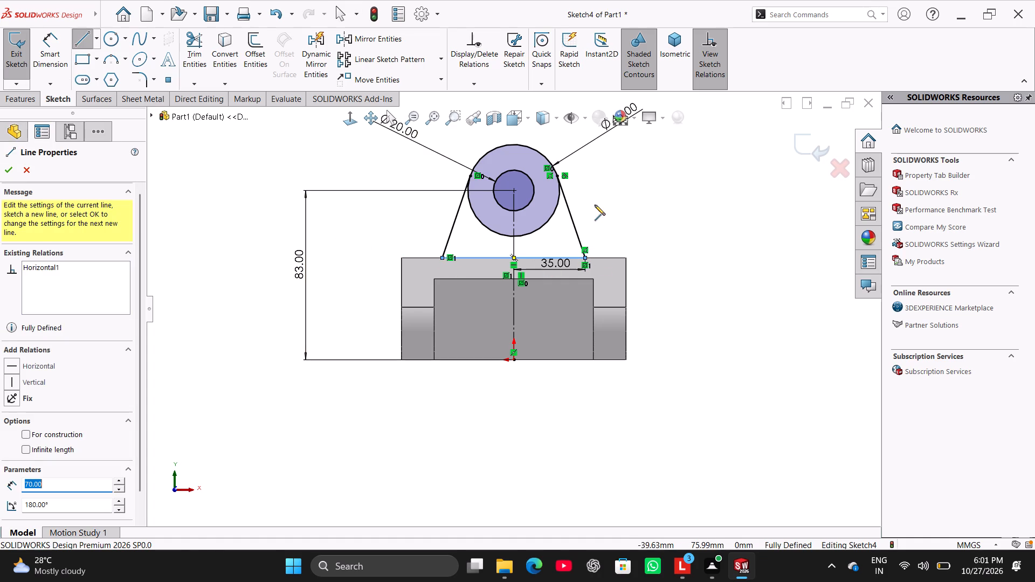
{"action": "left_click", "coordinate": [618, 215]}
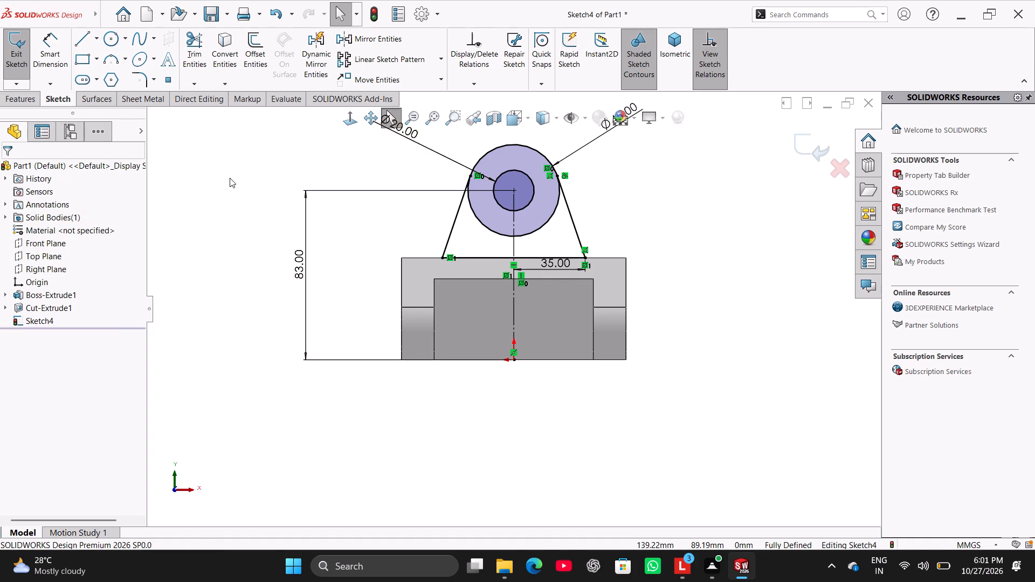
Boss-extrude only the ring region between the concentric circles, Blind 20 mm in the reversed direction.
{"action": "left_click", "coordinate": [21, 103]}
{"action": "left_click", "coordinate": [30, 58]}
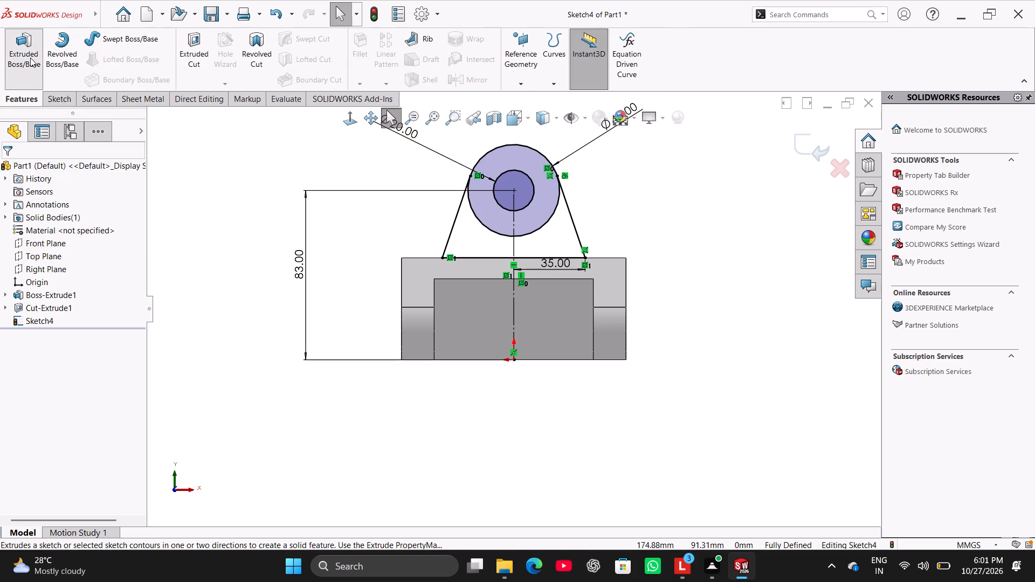
{"action": "middle_click_drag", "start_coordinate": [240, 342], "coordinate": [327, 315]}
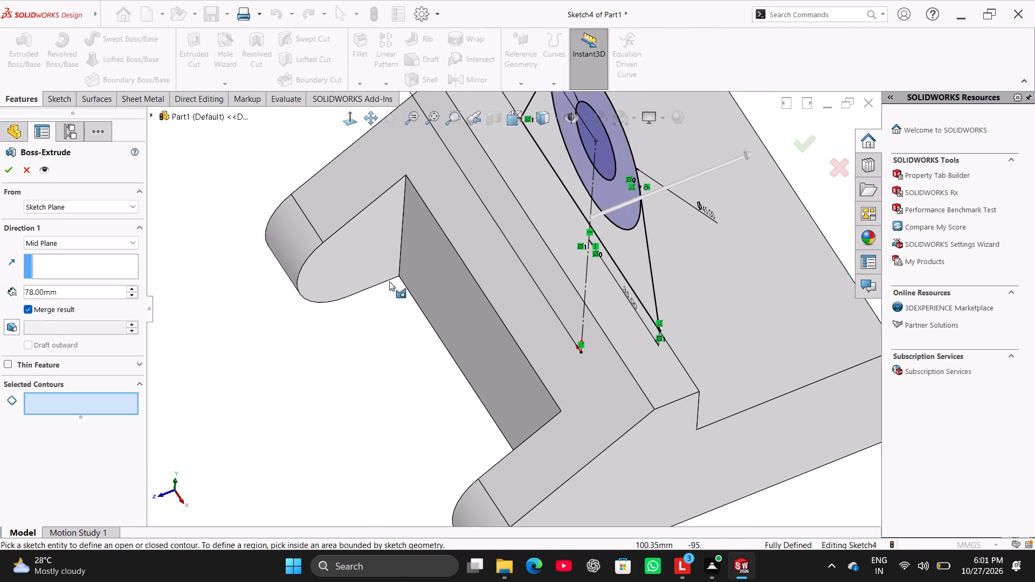
{"action": "left_click", "coordinate": [617, 199]}
{"action": "scroll", "coordinate": [634, 245], "scroll_direction": "up", "scroll_amount": 2}
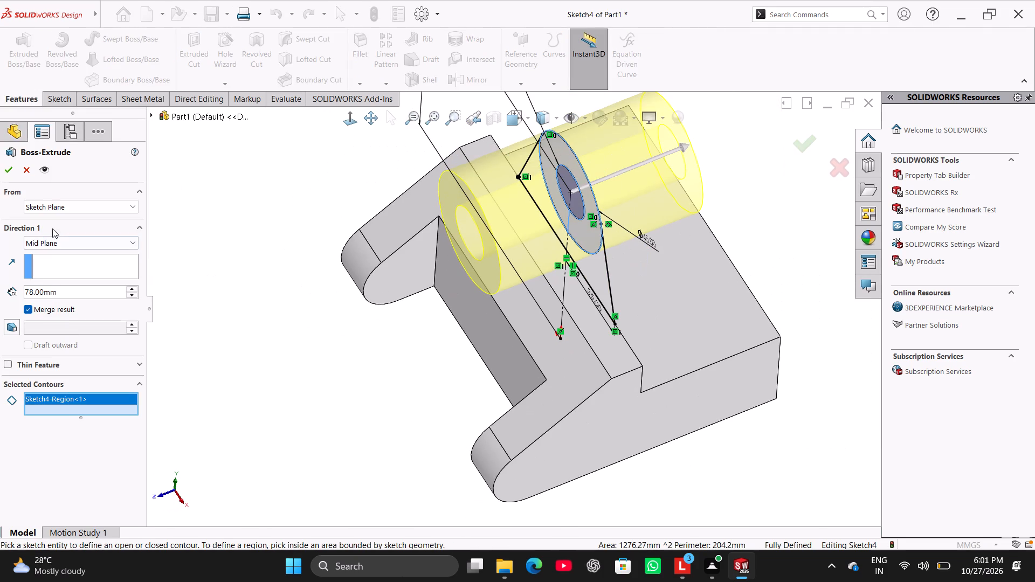
{"action": "left_click", "coordinate": [61, 241]}
{"action": "left_click", "coordinate": [67, 252]}
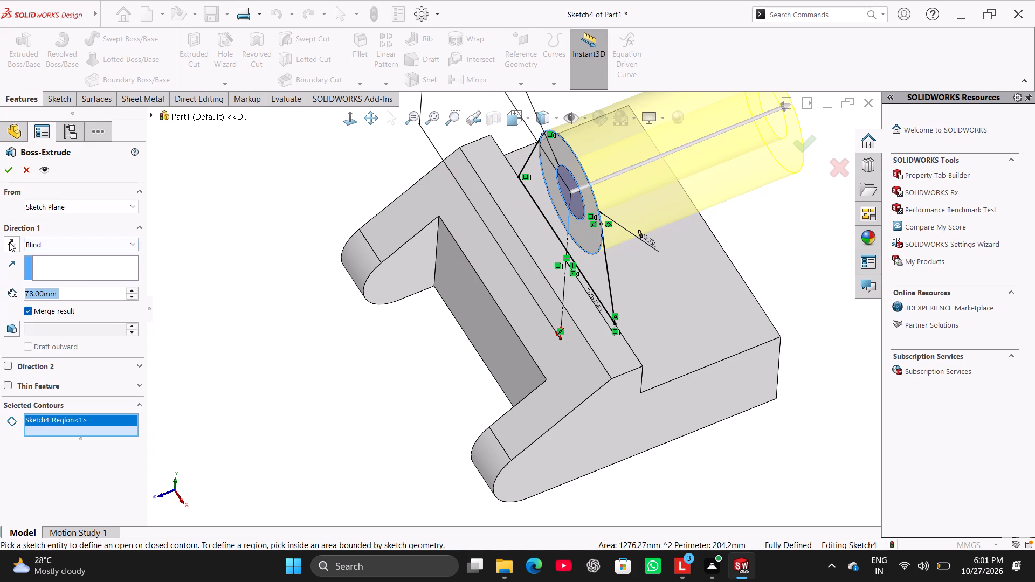
{"action": "left_click", "coordinate": [9, 242]}
{"action": "double_click", "coordinate": [65, 295]}
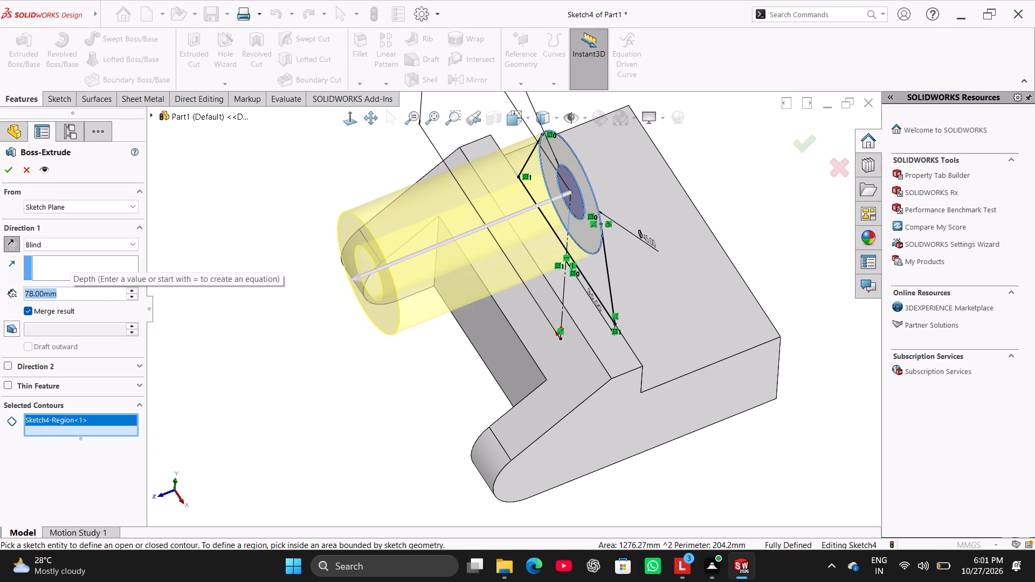
{"action": "type", "text": "20"}
{"action": "key", "text": "Return"}
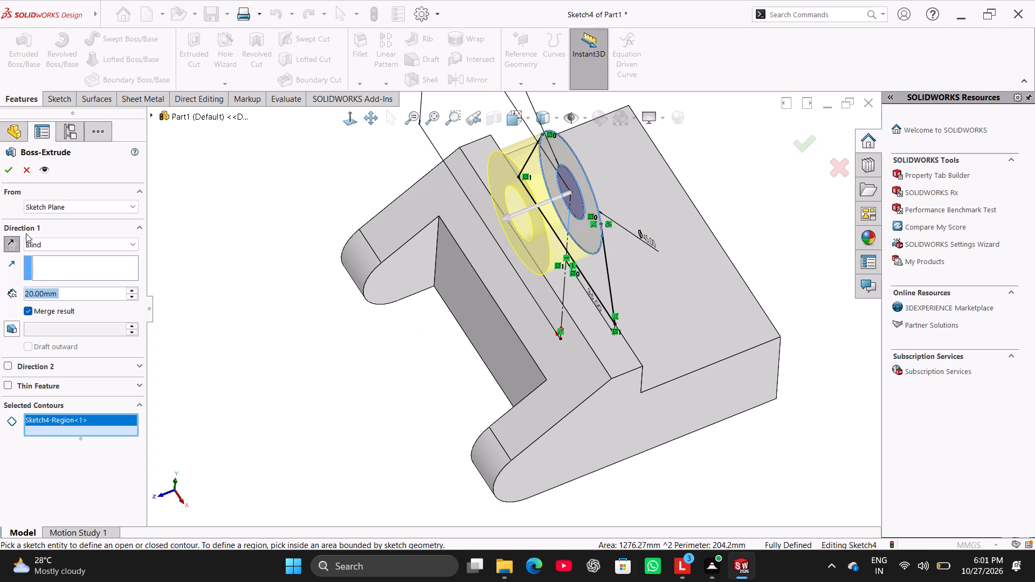
{"action": "left_click", "coordinate": [11, 170]}
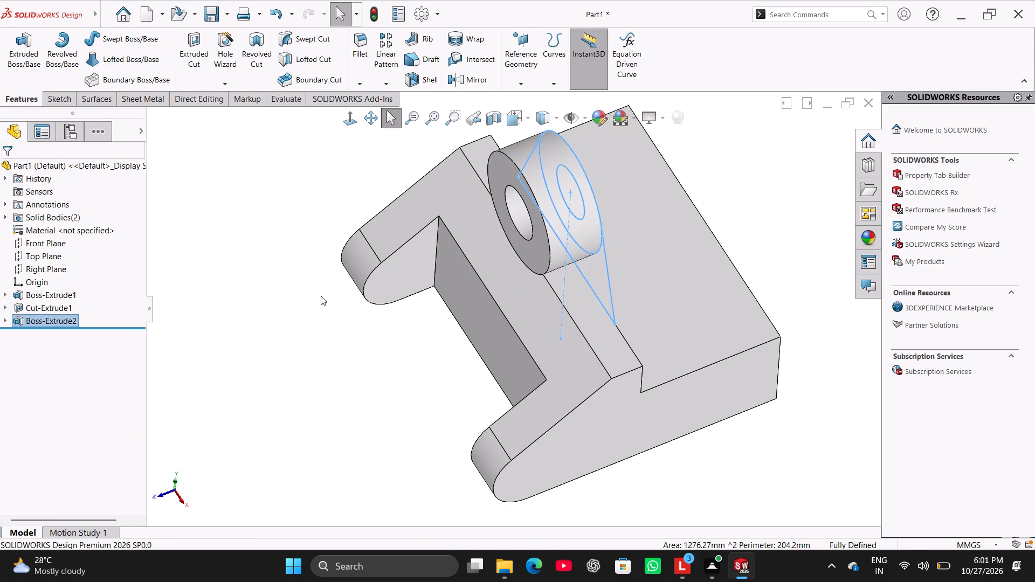
Boss-extrude the tapered web from two regions of the ring's sketch, Blind 12 mm in the reversed direction, merged with the body.
{"action": "left_click", "coordinate": [5, 321]}
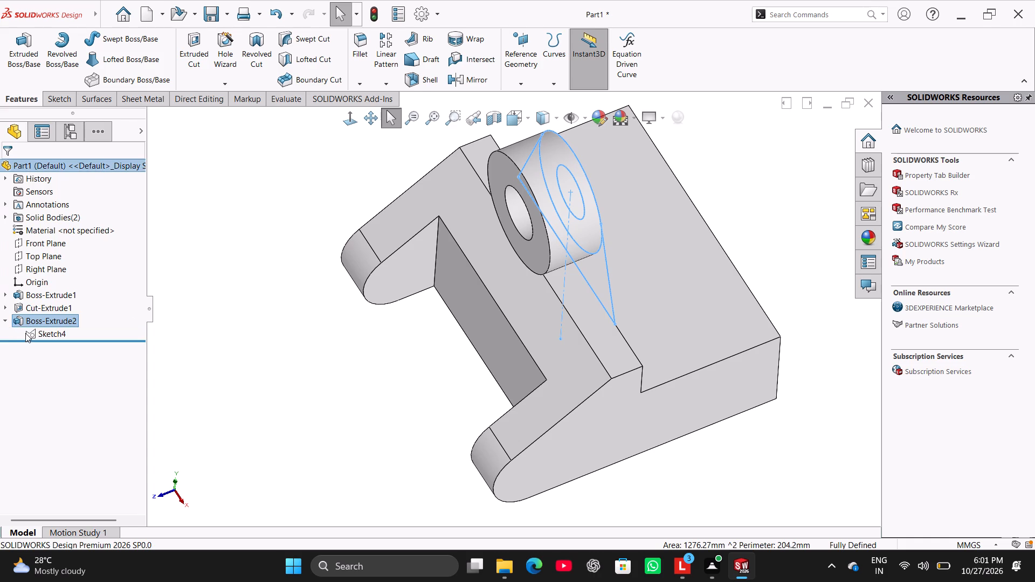
{"action": "left_click", "coordinate": [30, 334]}
{"action": "left_click", "coordinate": [25, 62]}
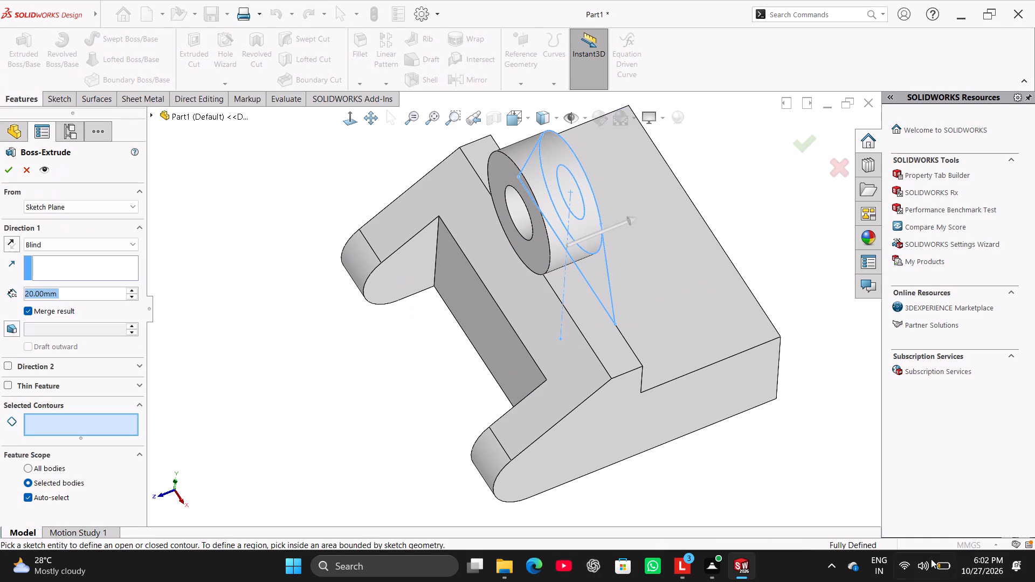
{"action": "left_click", "coordinate": [929, 578]}
{"action": "left_click", "coordinate": [929, 578]}
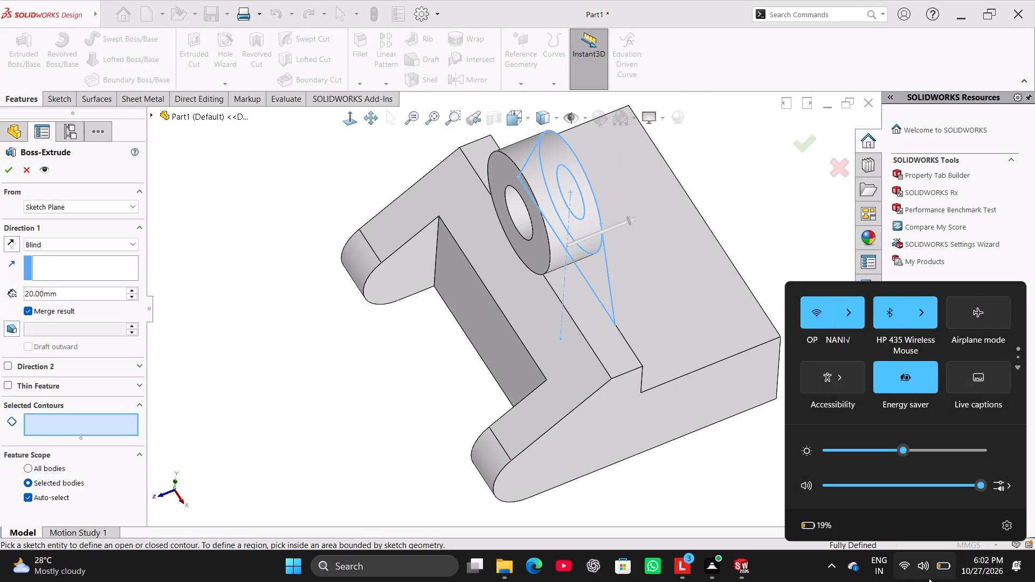
{"action": "left_click", "coordinate": [591, 276]}
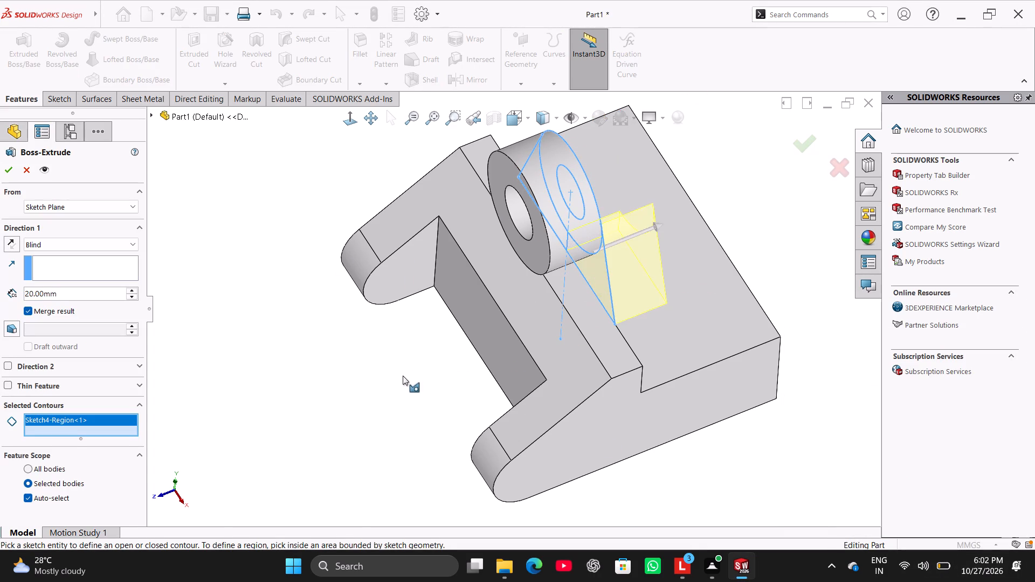
{"action": "middle_click_drag", "start_coordinate": [404, 380], "coordinate": [487, 435]}
{"action": "left_click", "coordinate": [528, 187]}
{"action": "middle_click_drag", "start_coordinate": [288, 474], "coordinate": [198, 391]}
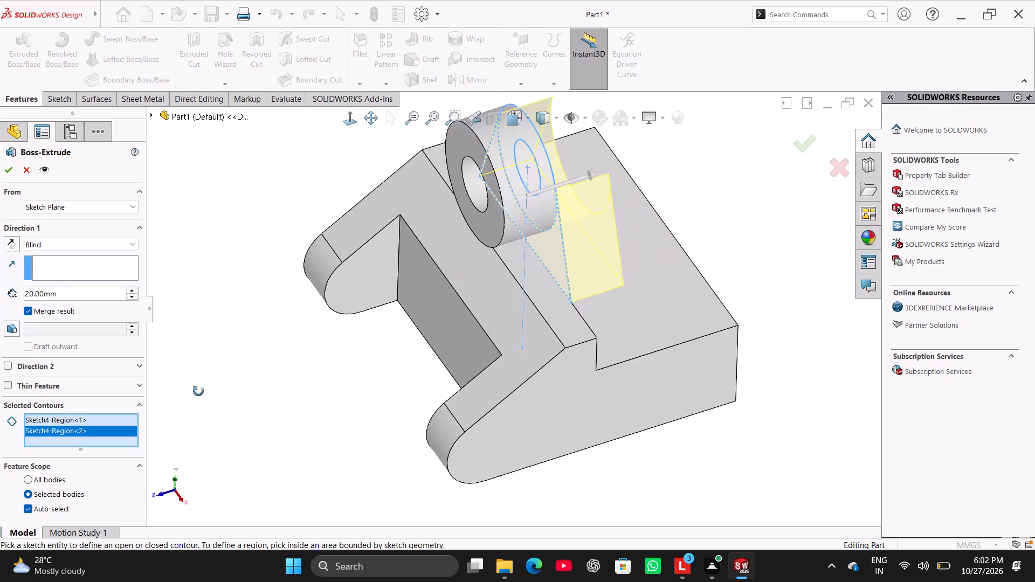
{"action": "middle_click_drag", "start_coordinate": [198, 391], "coordinate": [187, 370]}
{"action": "left_click", "coordinate": [12, 242]}
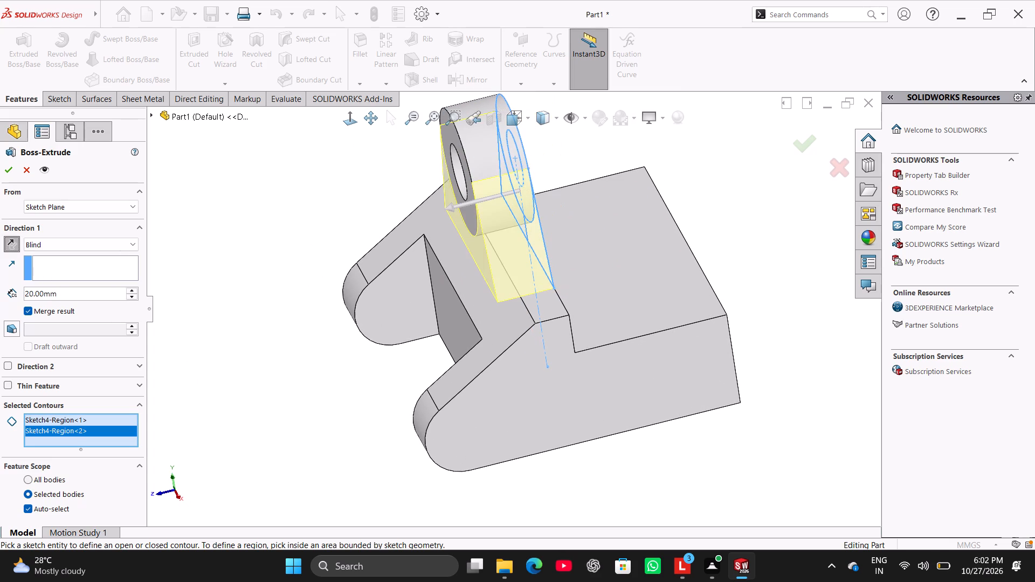
{"action": "double_click", "coordinate": [58, 290]}
{"action": "type", "text": "12"}
{"action": "key", "text": "Return"}
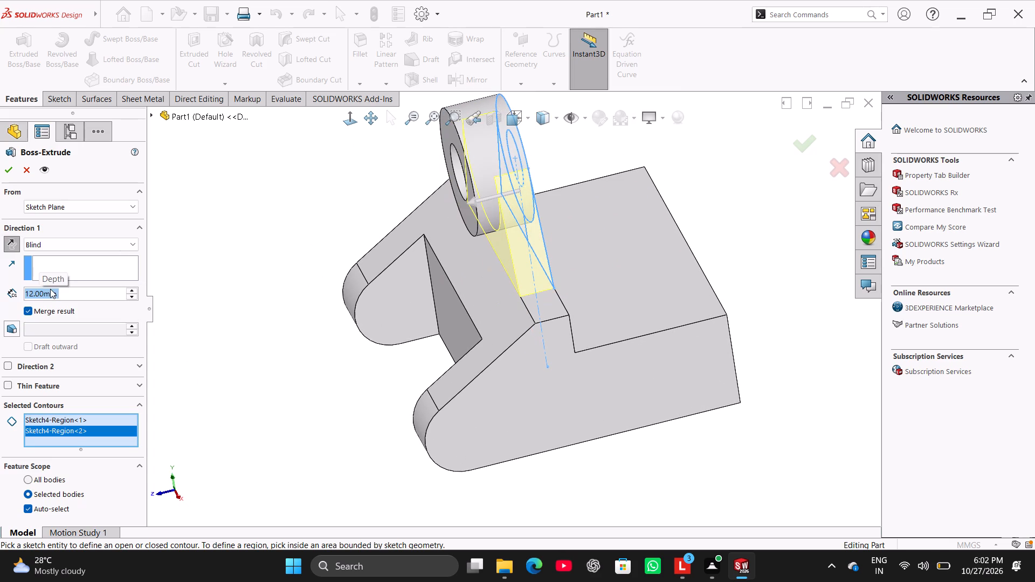
{"action": "left_click", "coordinate": [9, 168]}
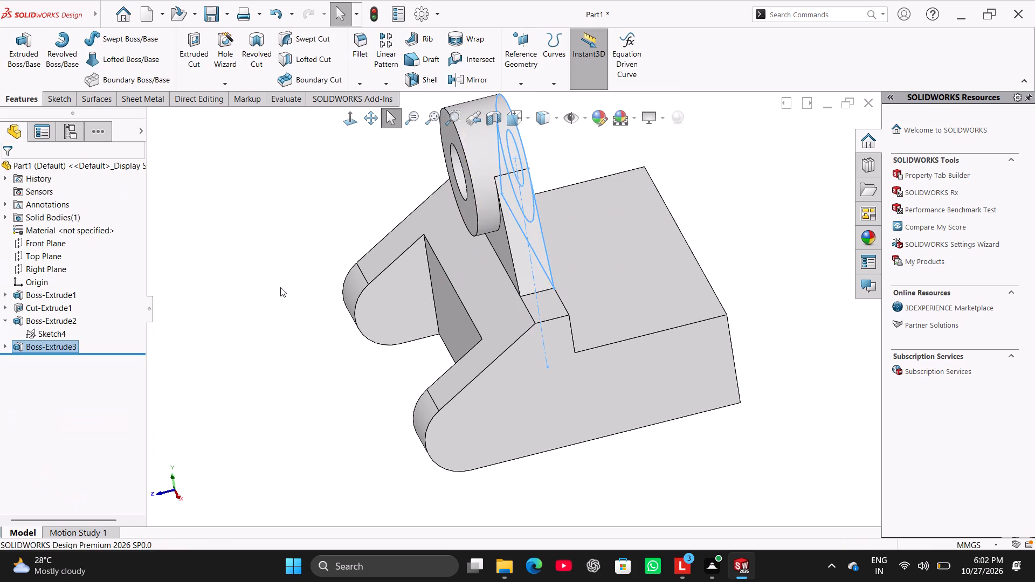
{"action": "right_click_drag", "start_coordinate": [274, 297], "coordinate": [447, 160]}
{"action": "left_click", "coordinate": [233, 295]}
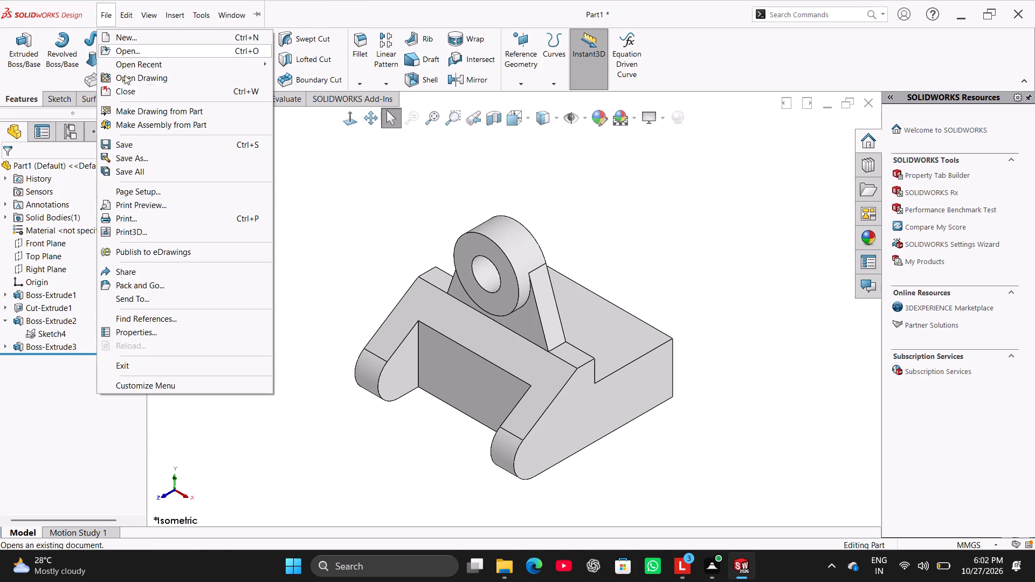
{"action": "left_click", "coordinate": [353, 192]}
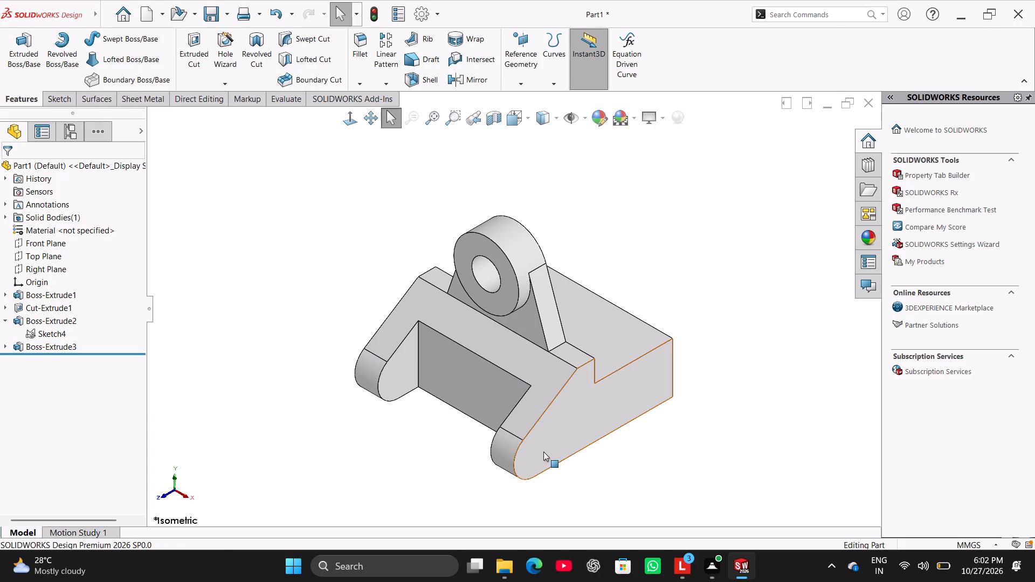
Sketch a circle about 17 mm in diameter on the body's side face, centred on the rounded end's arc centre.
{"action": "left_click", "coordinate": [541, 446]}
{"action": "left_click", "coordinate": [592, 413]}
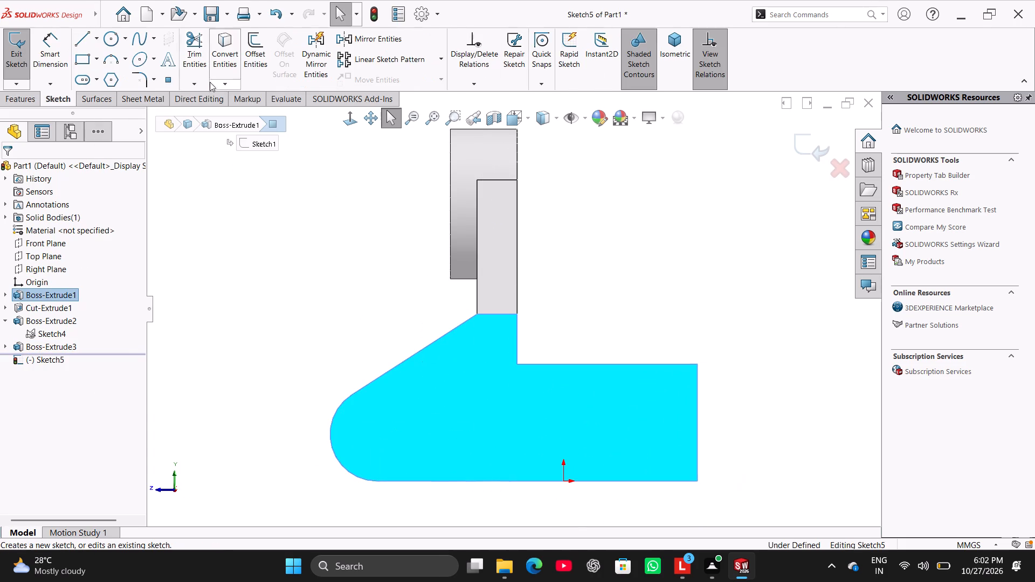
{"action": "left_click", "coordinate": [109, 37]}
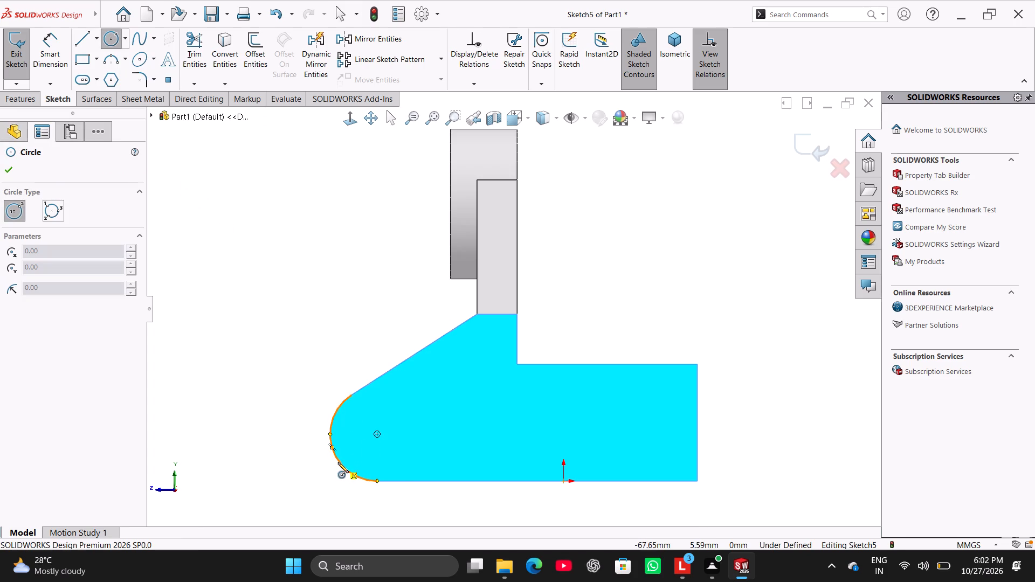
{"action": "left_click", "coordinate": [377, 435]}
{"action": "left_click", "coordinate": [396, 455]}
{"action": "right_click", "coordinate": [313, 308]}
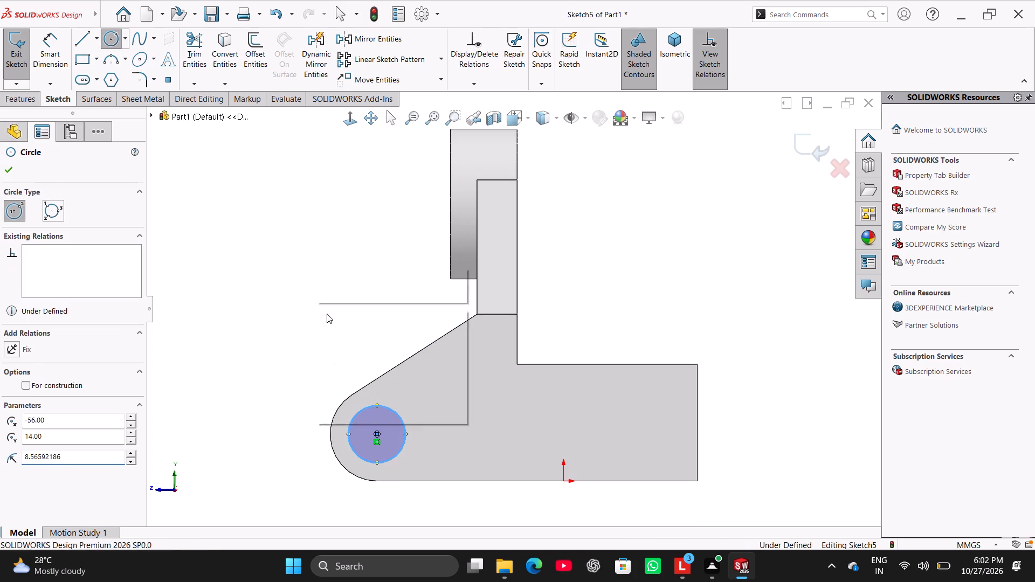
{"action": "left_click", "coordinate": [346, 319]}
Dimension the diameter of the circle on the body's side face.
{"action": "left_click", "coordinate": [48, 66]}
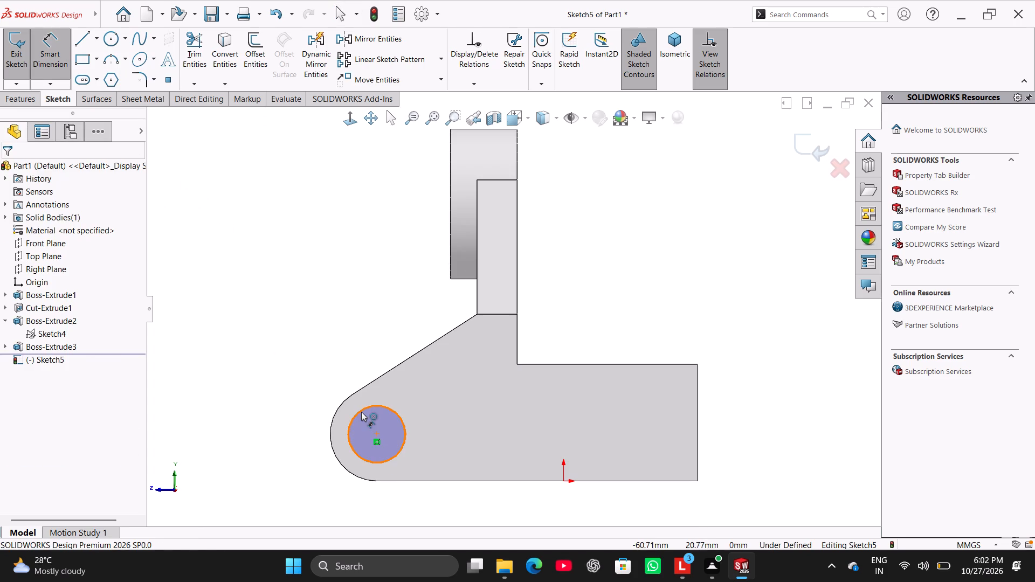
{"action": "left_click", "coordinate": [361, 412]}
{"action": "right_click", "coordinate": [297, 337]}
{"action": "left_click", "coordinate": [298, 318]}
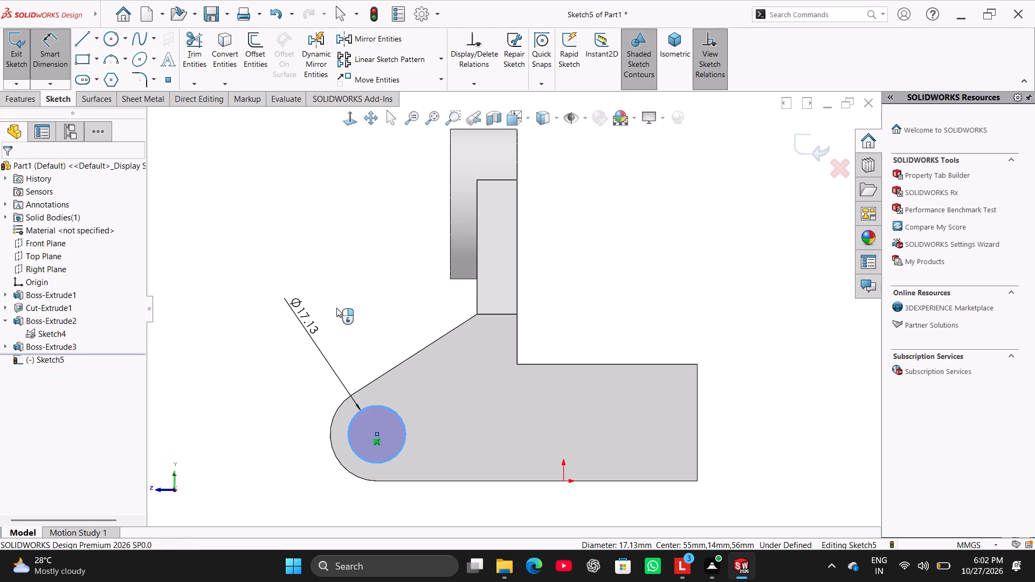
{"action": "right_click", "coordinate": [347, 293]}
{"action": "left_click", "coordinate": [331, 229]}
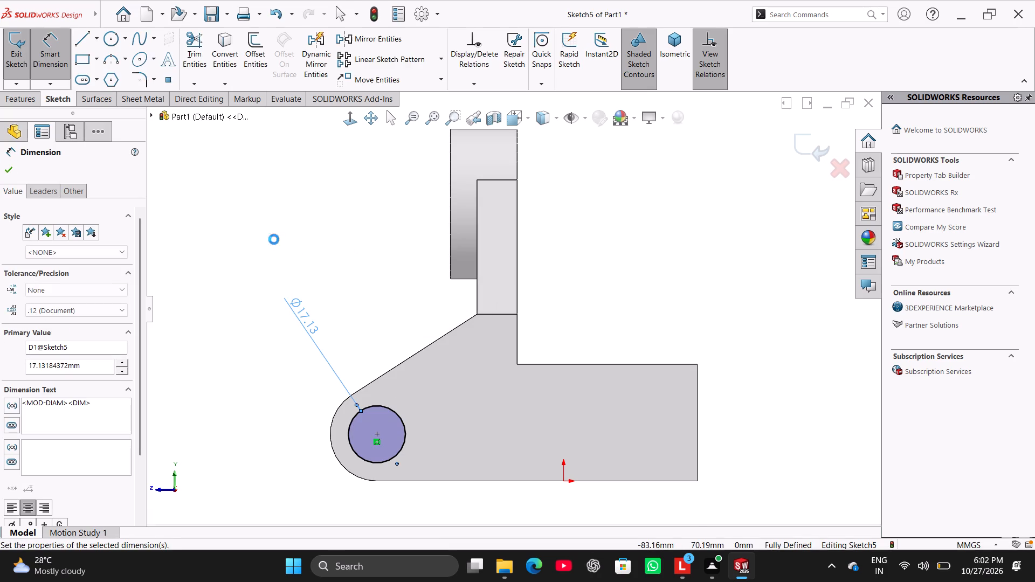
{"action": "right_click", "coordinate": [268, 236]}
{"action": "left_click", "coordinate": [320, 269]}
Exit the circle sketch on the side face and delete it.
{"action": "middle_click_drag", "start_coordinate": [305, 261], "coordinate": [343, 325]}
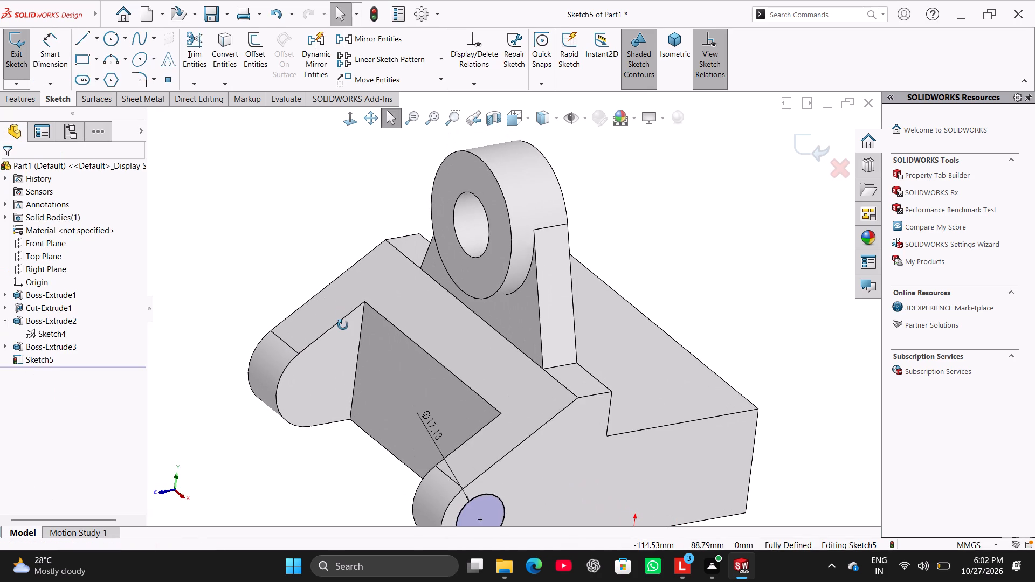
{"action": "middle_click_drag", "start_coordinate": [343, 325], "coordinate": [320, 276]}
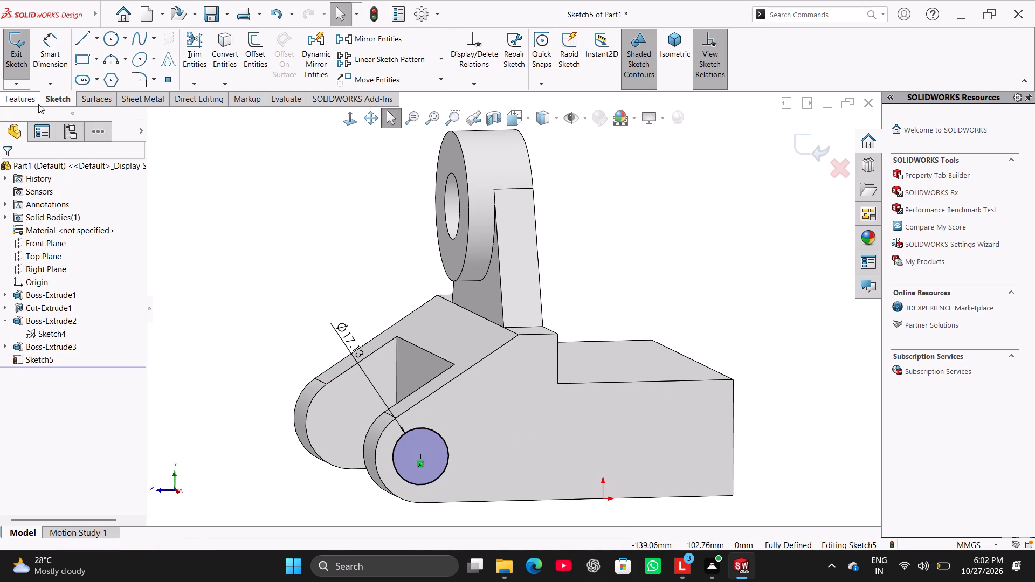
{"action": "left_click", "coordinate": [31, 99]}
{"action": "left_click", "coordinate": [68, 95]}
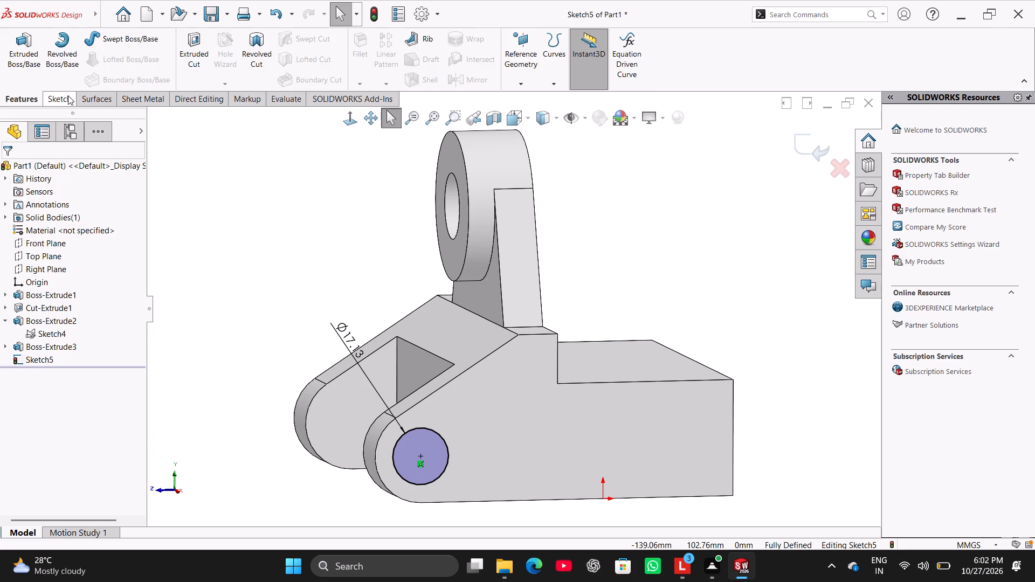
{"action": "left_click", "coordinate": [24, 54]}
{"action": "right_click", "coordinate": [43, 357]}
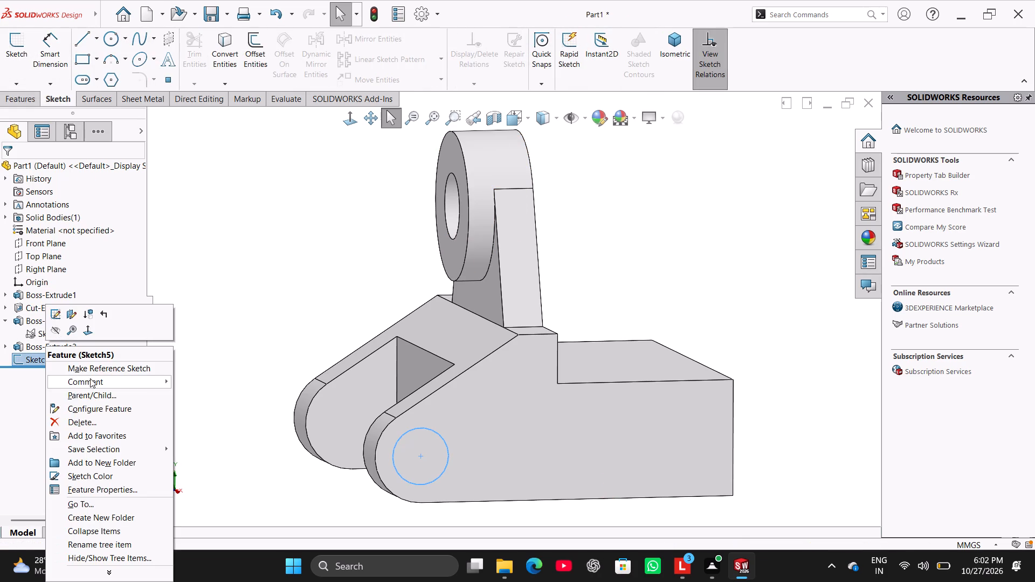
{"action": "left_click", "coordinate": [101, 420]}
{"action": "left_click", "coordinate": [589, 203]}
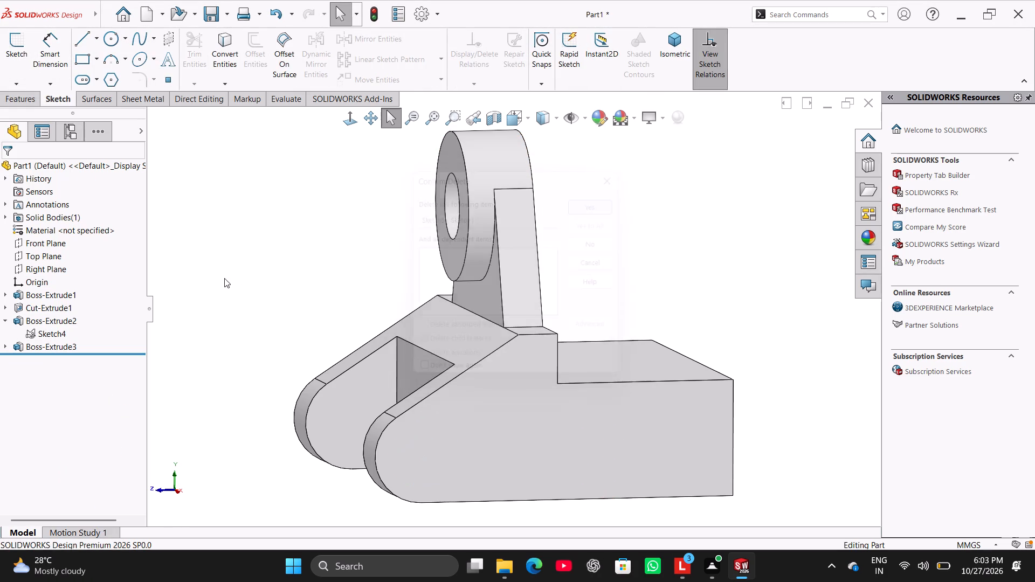
Edit the base body's profile sketch and draw a circle about 15 mm in diameter centred on the R14 arc's centre.
{"action": "right_click", "coordinate": [63, 297]}
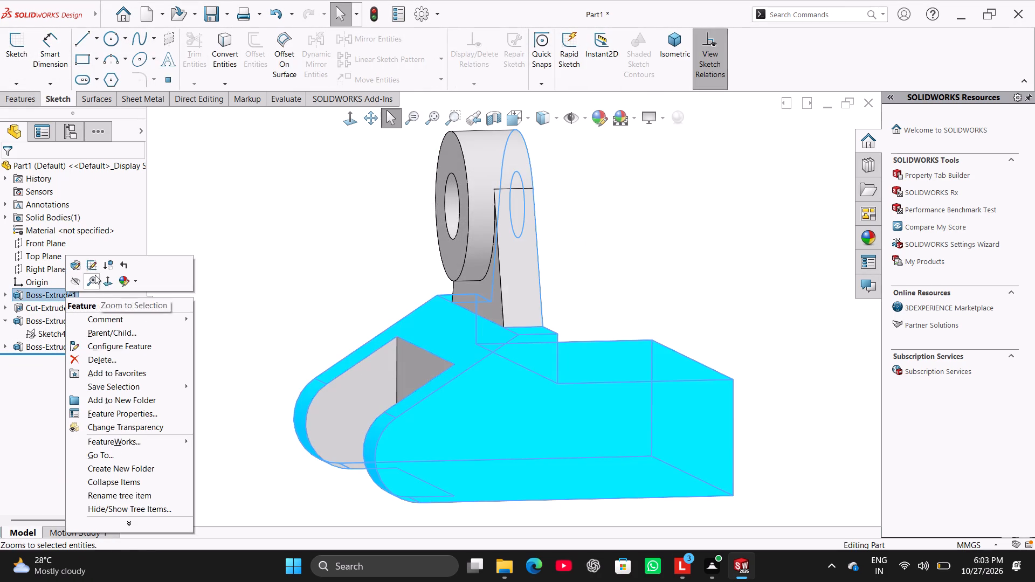
{"action": "left_click", "coordinate": [92, 271]}
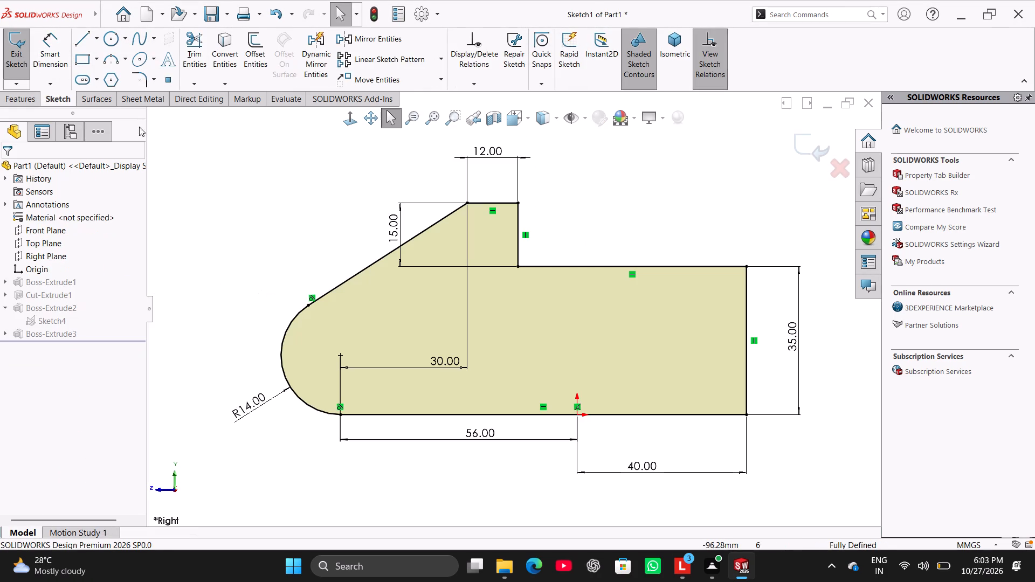
{"action": "left_click", "coordinate": [110, 39]}
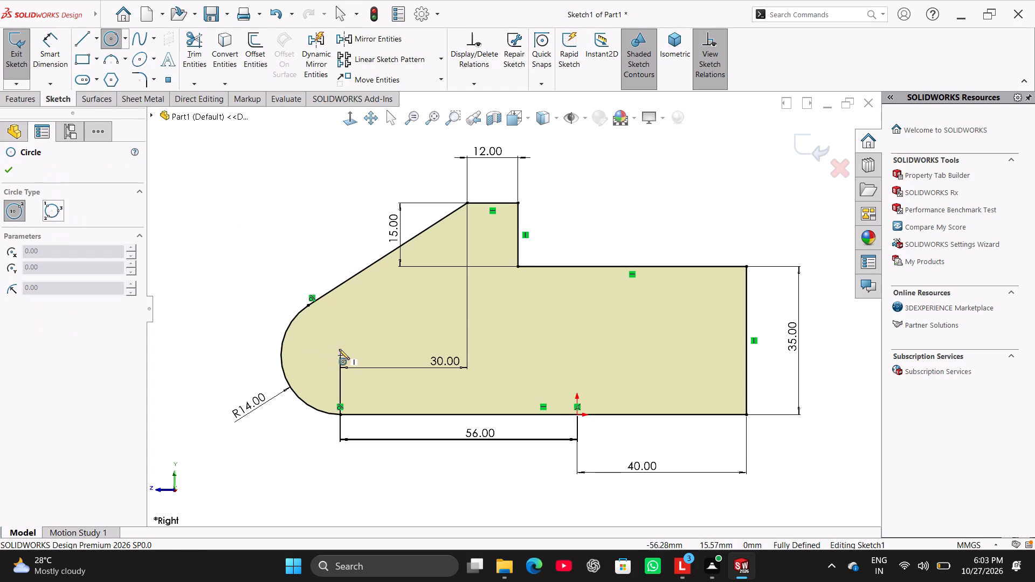
{"action": "left_click", "coordinate": [341, 355]}
{"action": "left_click", "coordinate": [362, 380]}
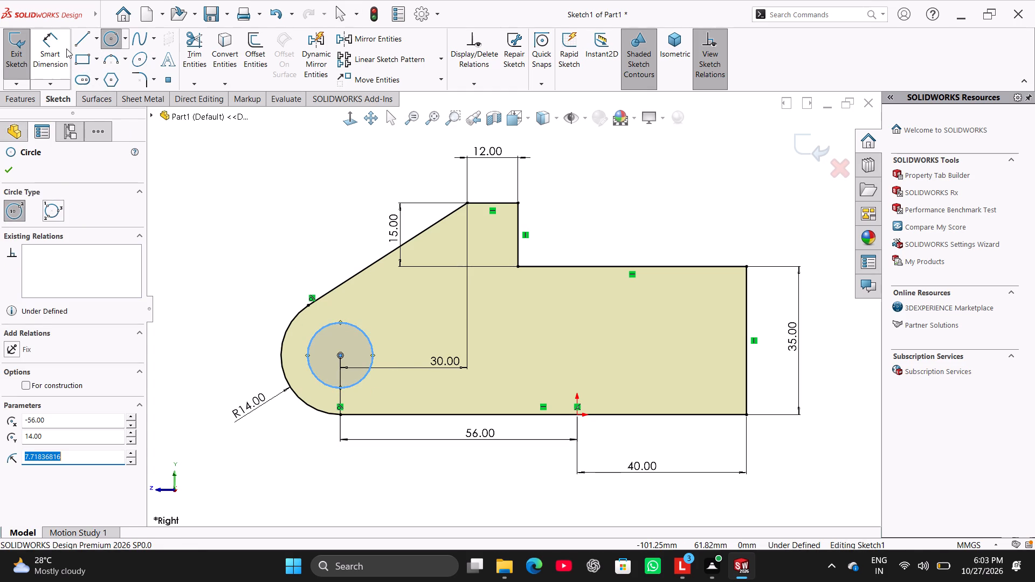
Dimension the diameter of the circle in the rounded end as 14 mm.
{"action": "left_click", "coordinate": [64, 47]}
{"action": "left_click_drag", "start_coordinate": [334, 322], "coordinate": [329, 317]}
{"action": "left_click", "coordinate": [264, 238]}
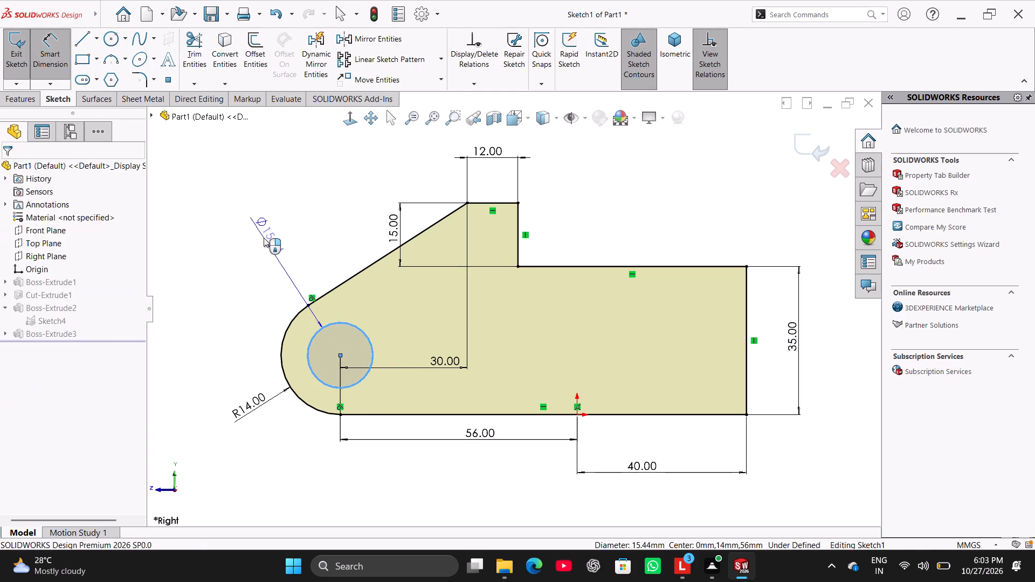
{"action": "type", "text": "14"}
{"action": "key", "text": "Return"}
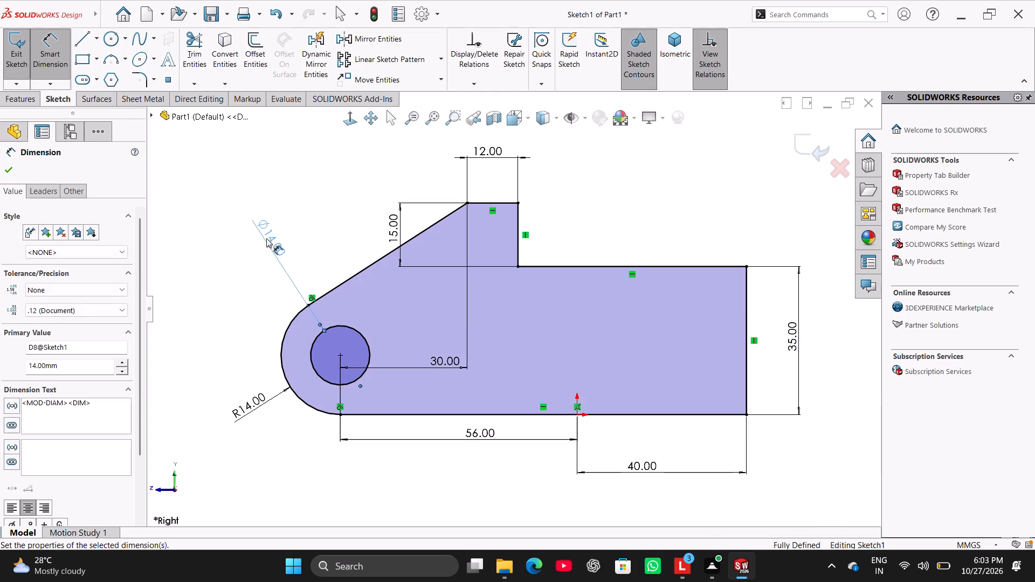
{"action": "left_click", "coordinate": [908, 567]}
{"action": "left_click", "coordinate": [911, 574]}
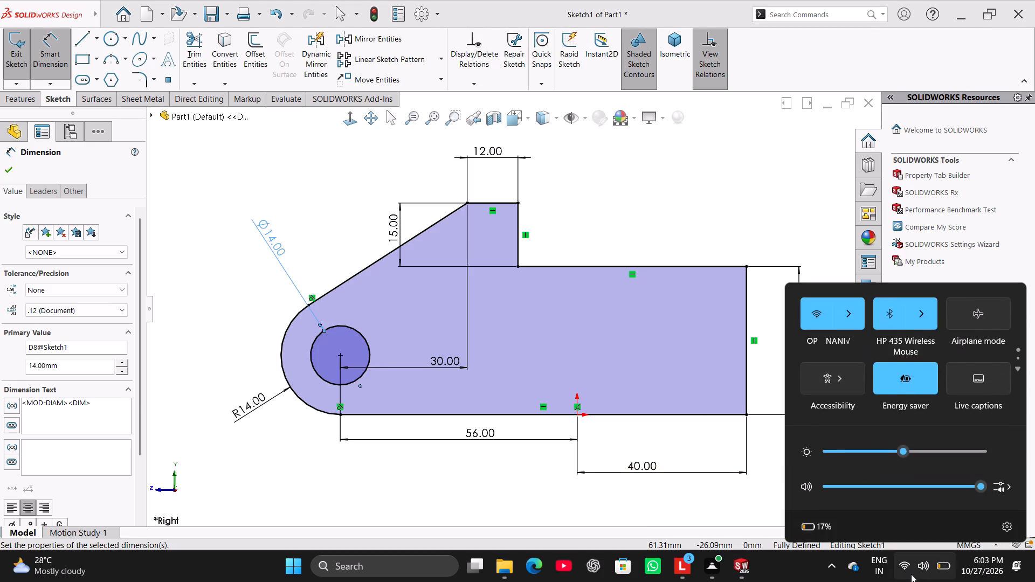
{"action": "right_click", "coordinate": [303, 179]}
{"action": "left_click", "coordinate": [330, 214]}
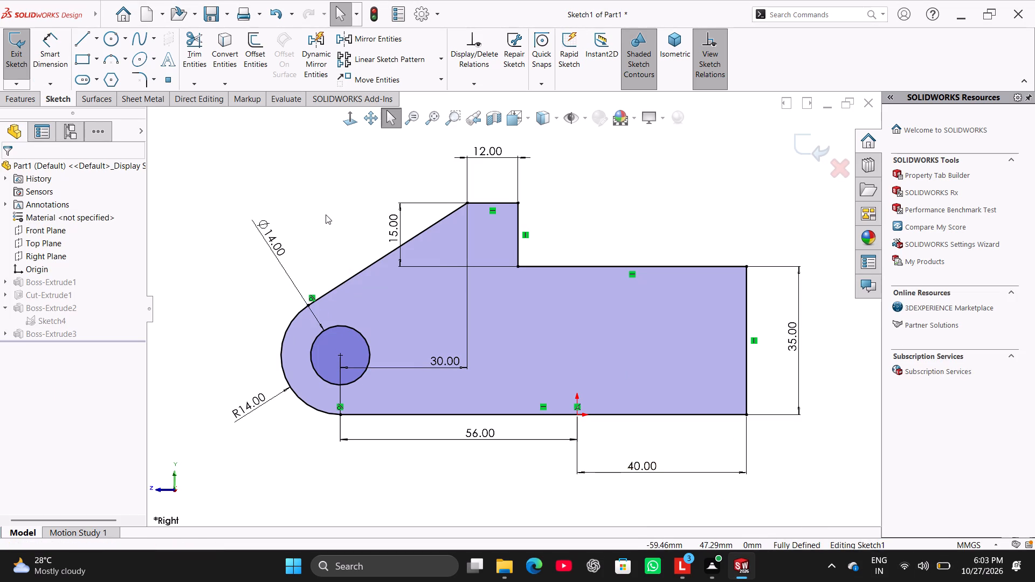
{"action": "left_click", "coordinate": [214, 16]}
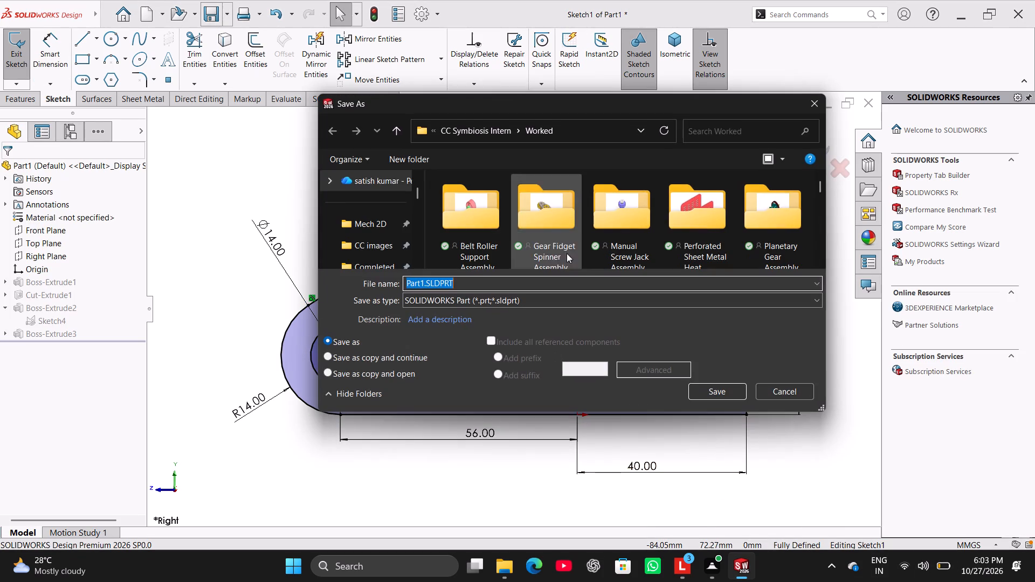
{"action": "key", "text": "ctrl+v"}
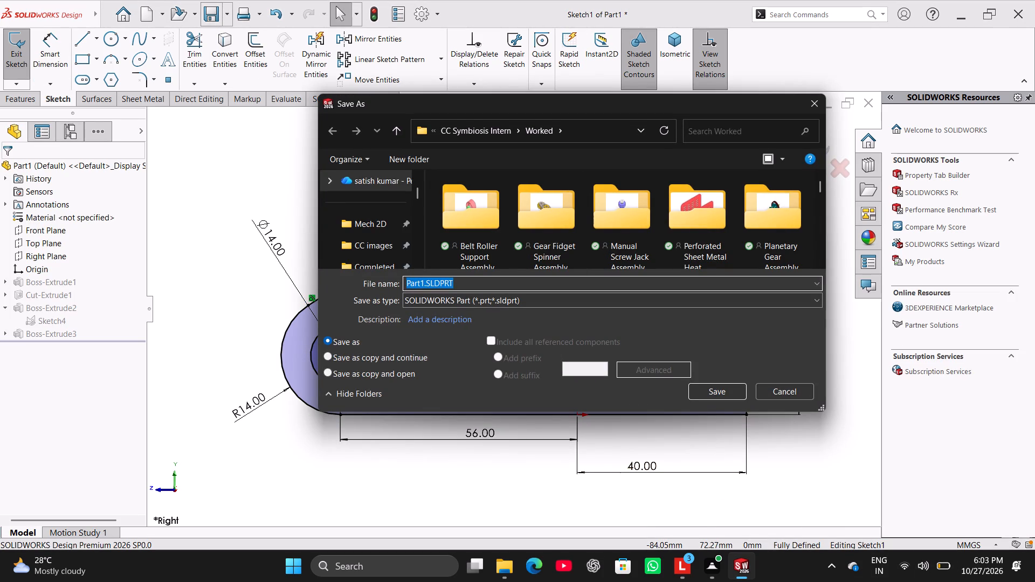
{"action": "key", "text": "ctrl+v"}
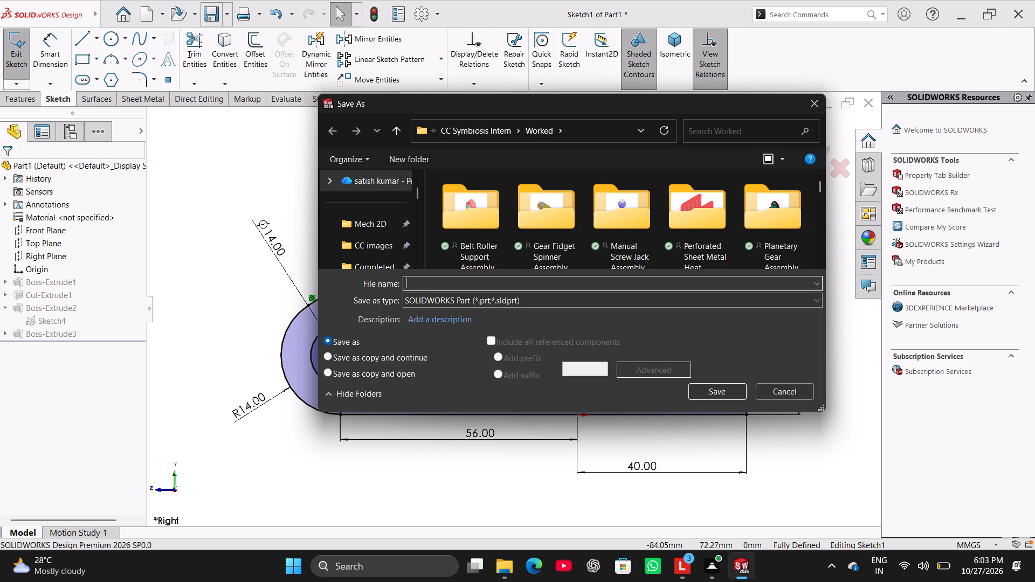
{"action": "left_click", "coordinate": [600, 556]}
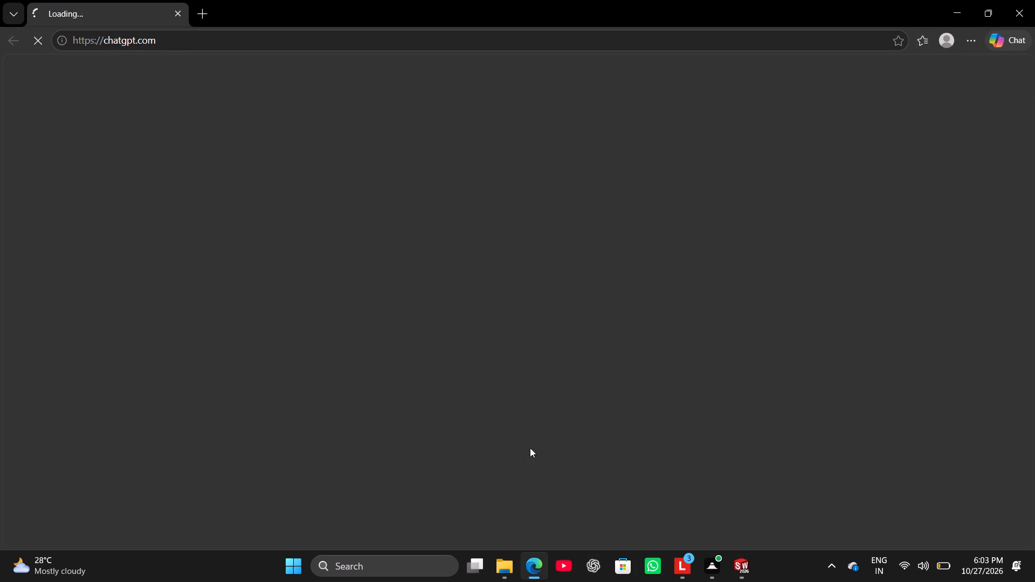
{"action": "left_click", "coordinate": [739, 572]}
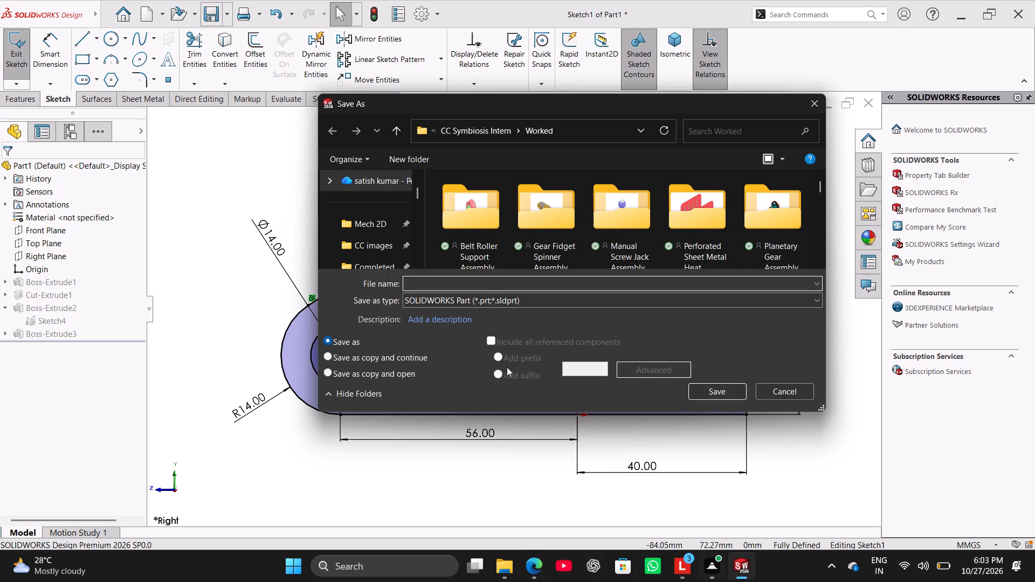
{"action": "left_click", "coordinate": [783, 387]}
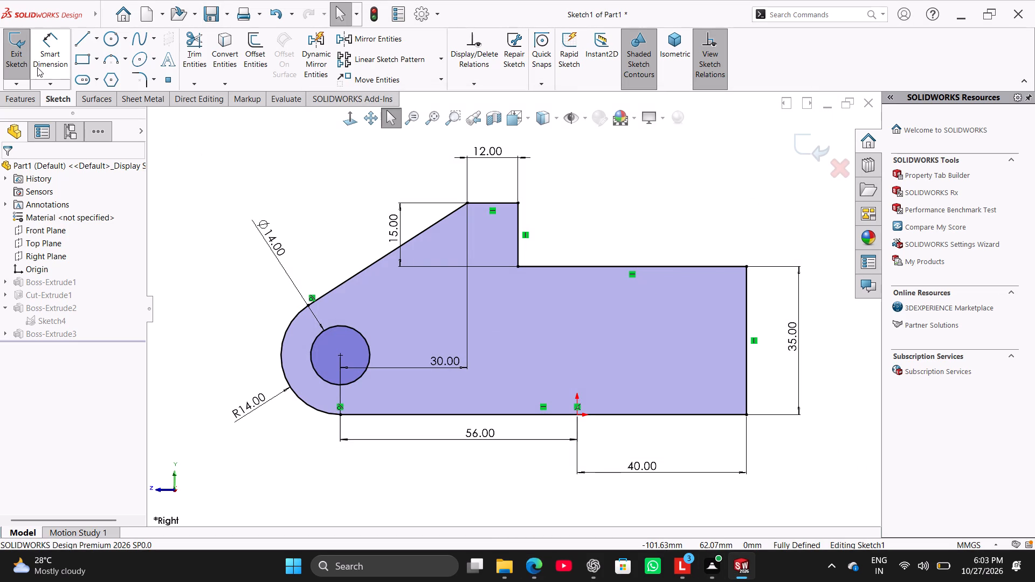
Exit the base body's profile sketch and show the rebuilt bracket in isometric view.
{"action": "left_click", "coordinate": [24, 50]}
{"action": "middle_click_drag", "start_coordinate": [320, 200], "coordinate": [346, 268]}
{"action": "right_click_drag", "start_coordinate": [236, 369], "coordinate": [403, 241]}
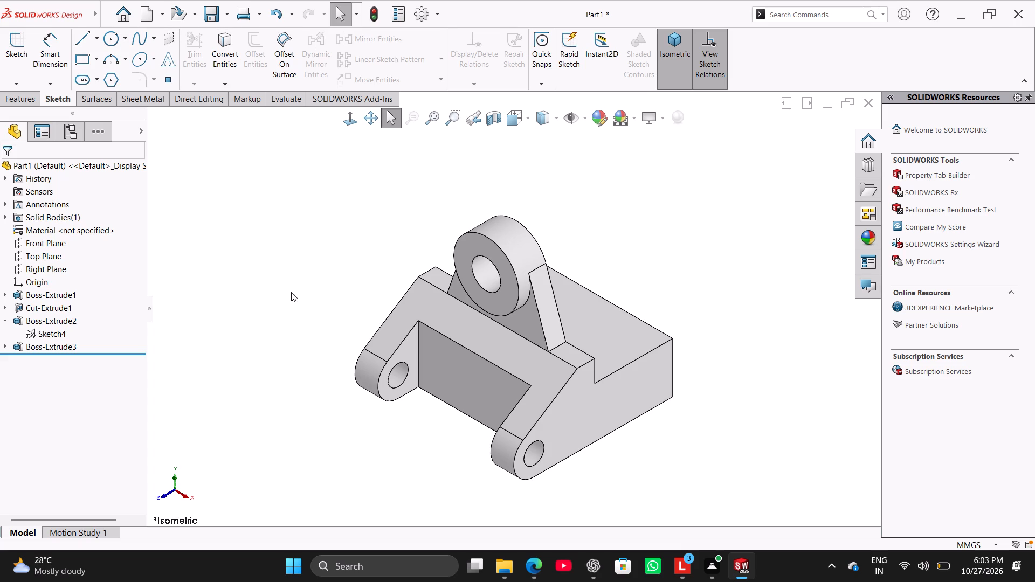
Edit the base body's profile sketch and draw a corner rectangle about 19 mm by 12 mm from the origin, inside the profile.
{"action": "right_click", "coordinate": [56, 295]}
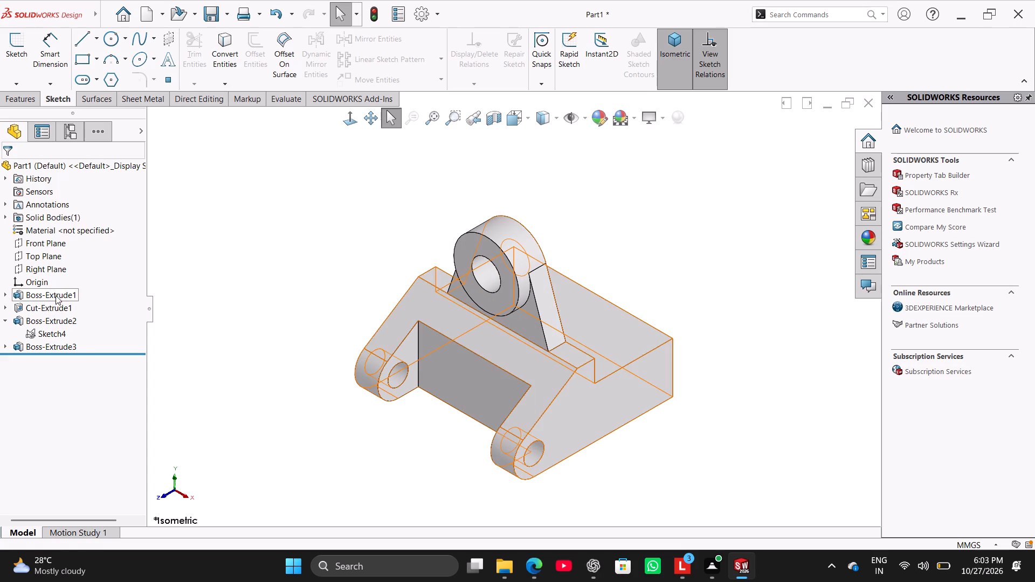
{"action": "left_click", "coordinate": [84, 268]}
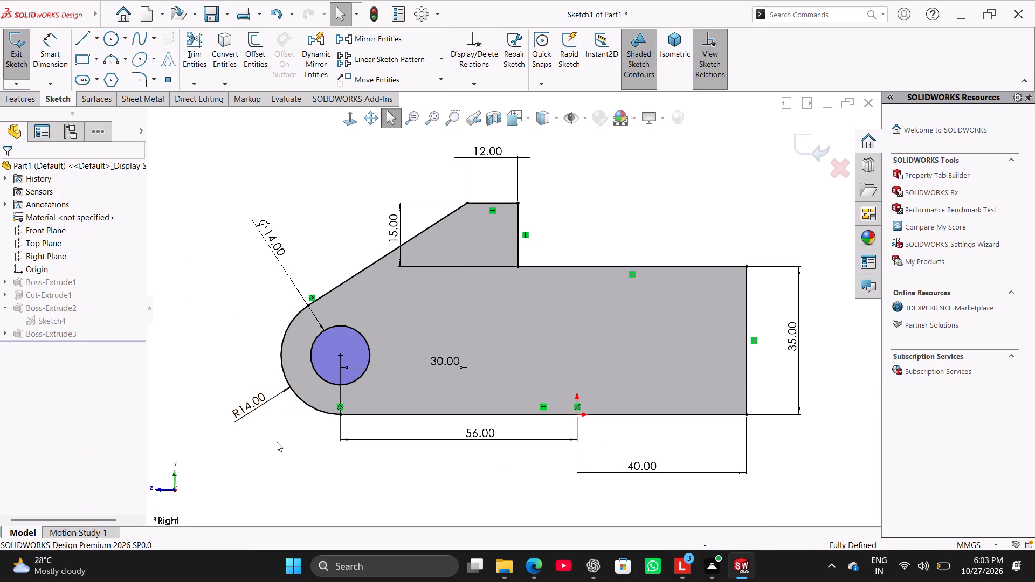
{"action": "left_click", "coordinate": [277, 445]}
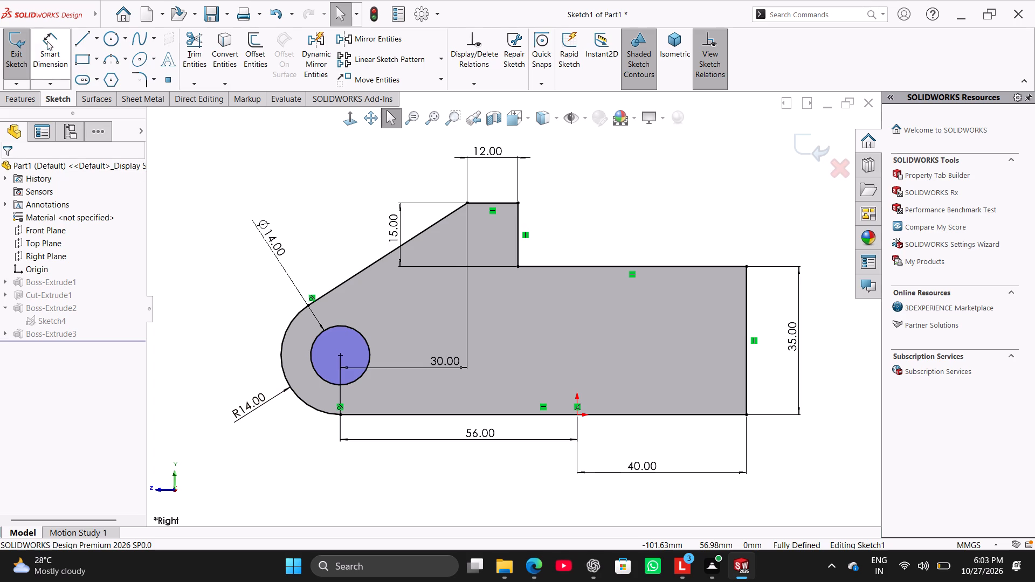
{"action": "left_click", "coordinate": [84, 62]}
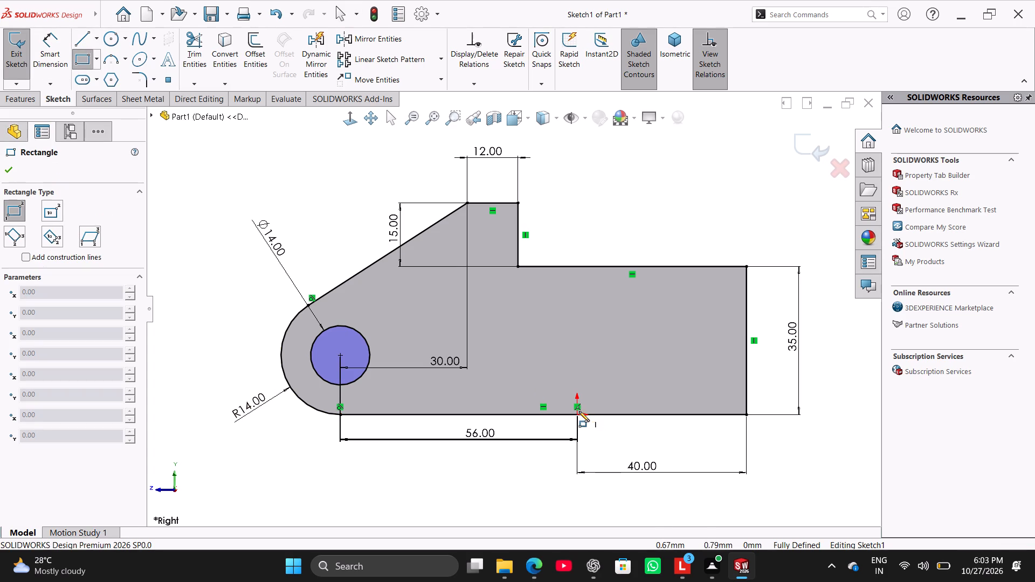
{"action": "left_click", "coordinate": [576, 414]}
{"action": "left_click", "coordinate": [657, 364]}
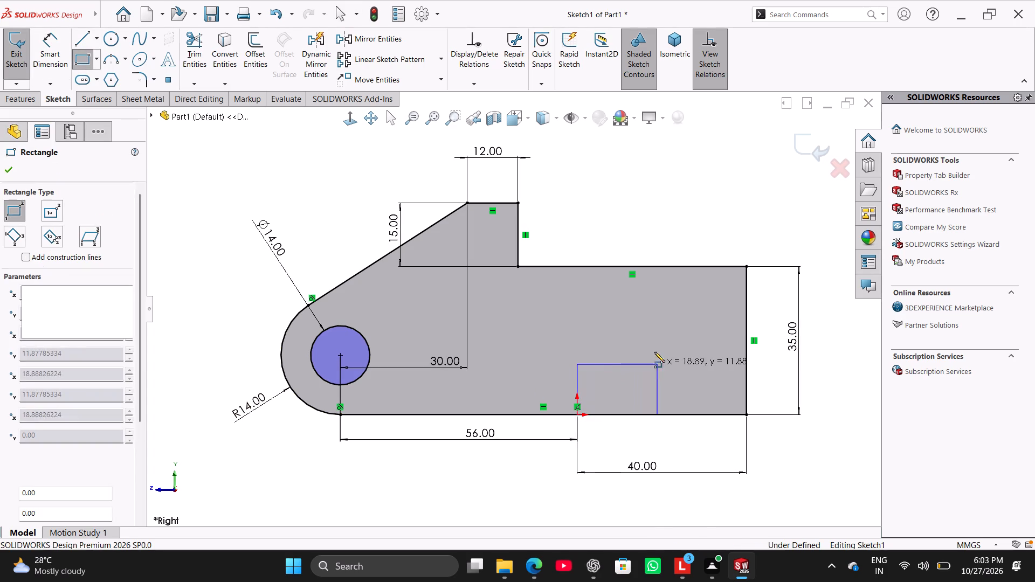
{"action": "right_click", "coordinate": [644, 224]}
{"action": "left_click_drag", "start_coordinate": [671, 234], "coordinate": [666, 234]}
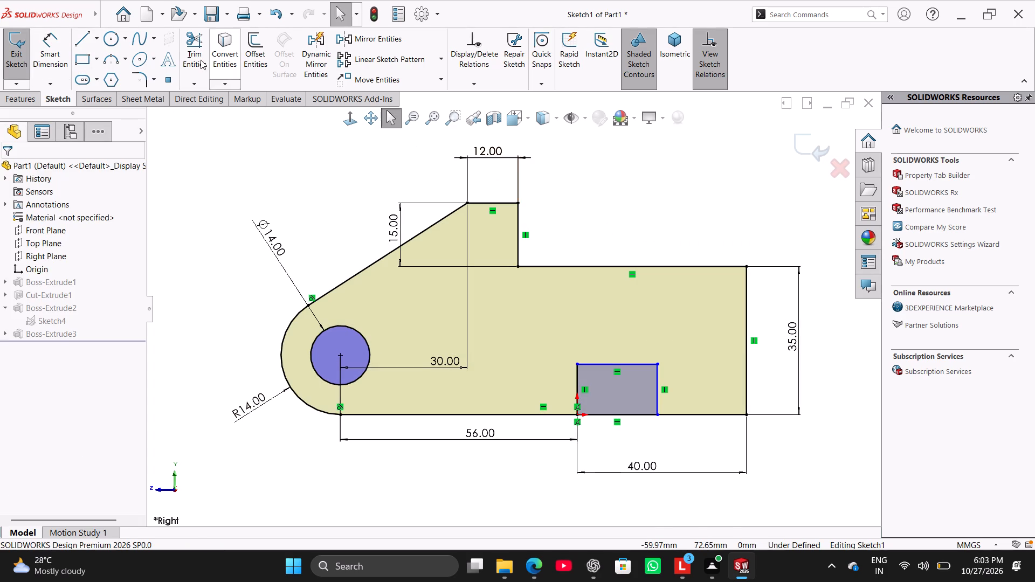
Dimension the rectangle's width as 20 mm.
{"action": "left_click", "coordinate": [50, 54]}
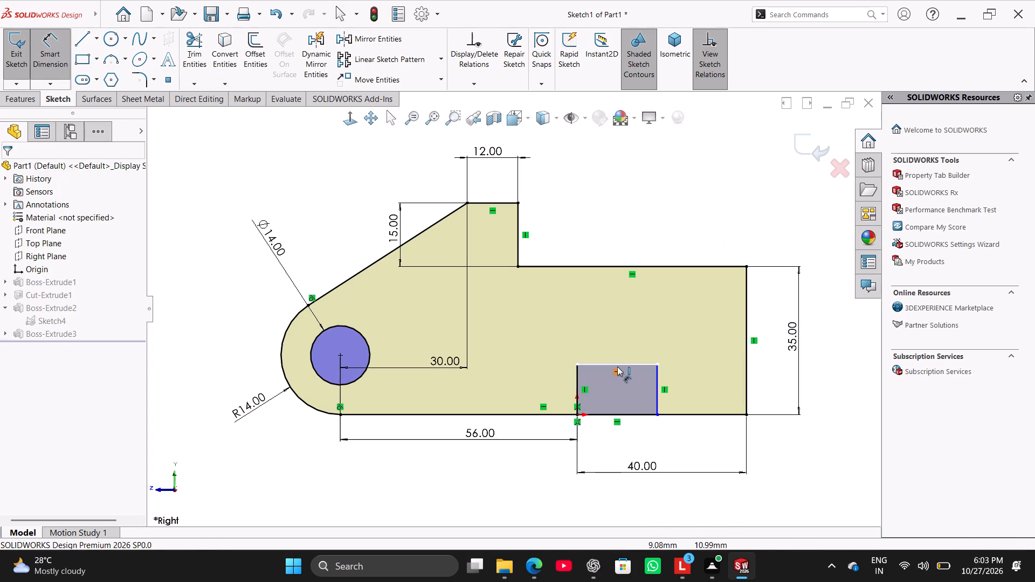
{"action": "left_click", "coordinate": [620, 366]}
{"action": "left_click", "coordinate": [620, 323]}
{"action": "type", "text": "20"}
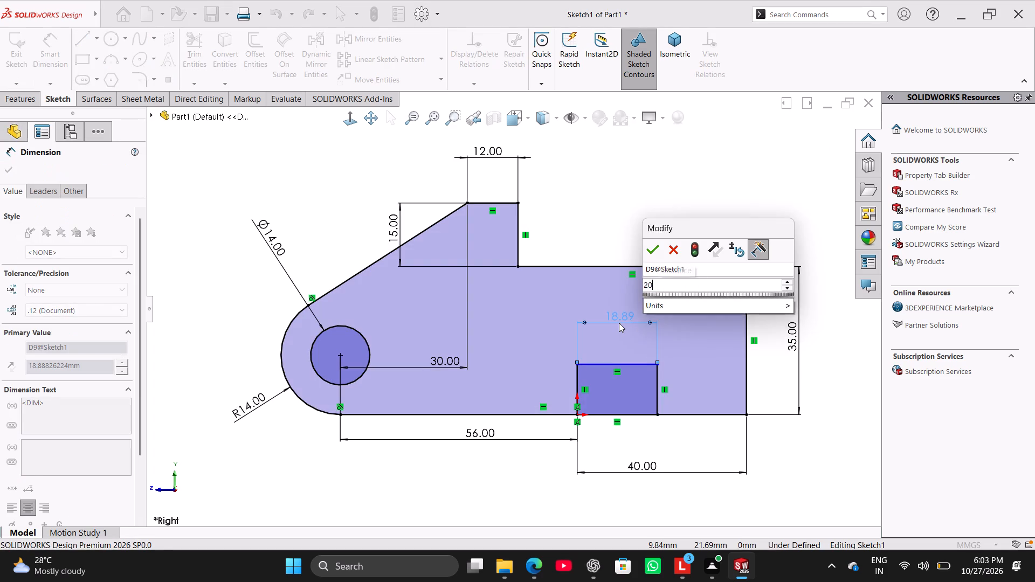
{"action": "key", "text": "Return"}
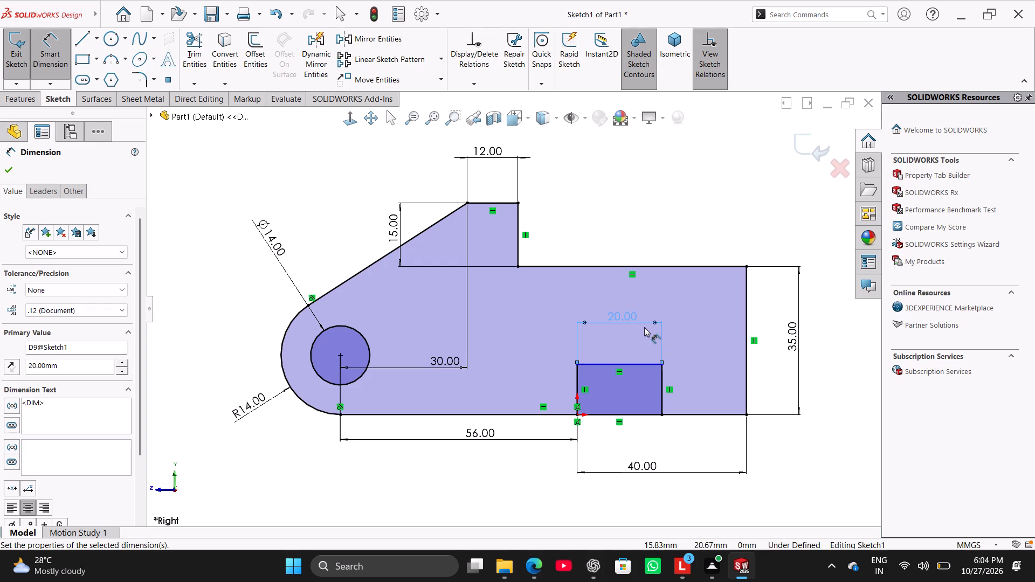
{"action": "right_click", "coordinate": [679, 209]}
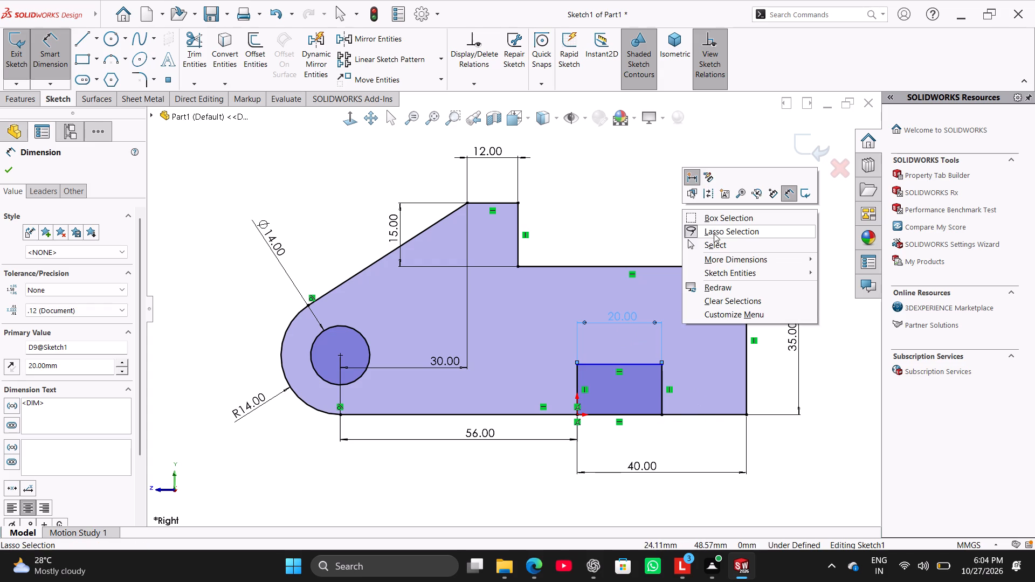
{"action": "left_click", "coordinate": [717, 245]}
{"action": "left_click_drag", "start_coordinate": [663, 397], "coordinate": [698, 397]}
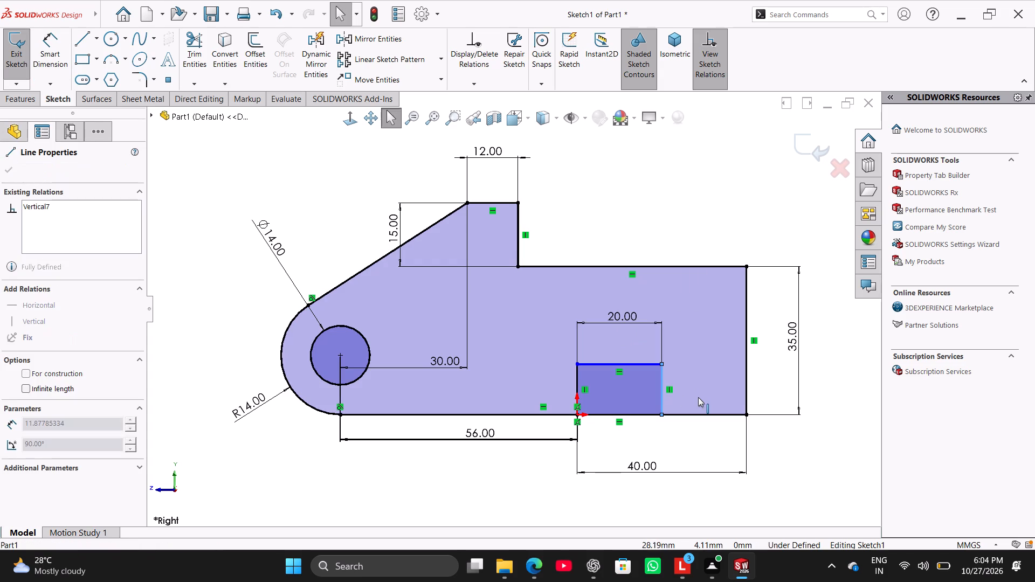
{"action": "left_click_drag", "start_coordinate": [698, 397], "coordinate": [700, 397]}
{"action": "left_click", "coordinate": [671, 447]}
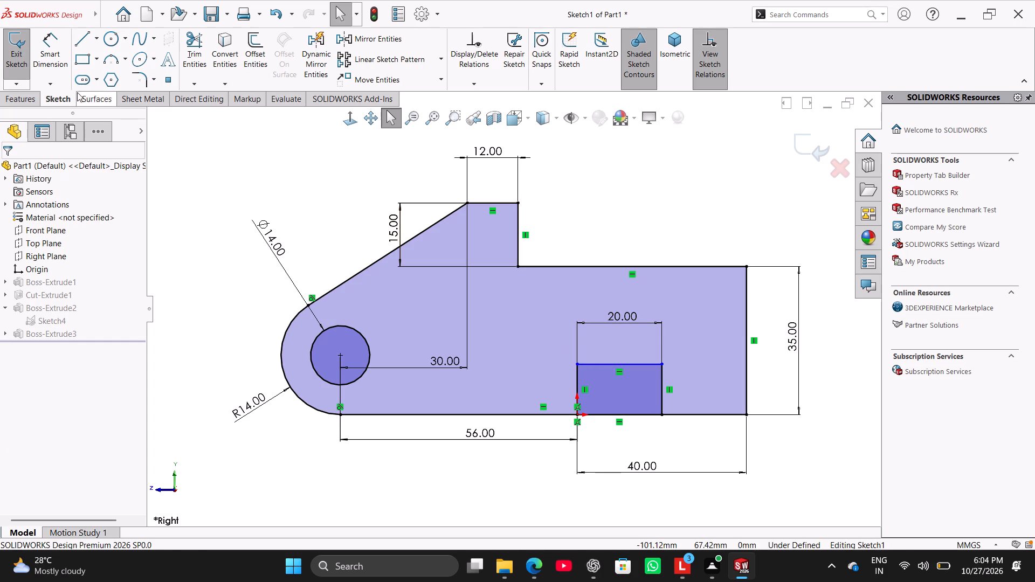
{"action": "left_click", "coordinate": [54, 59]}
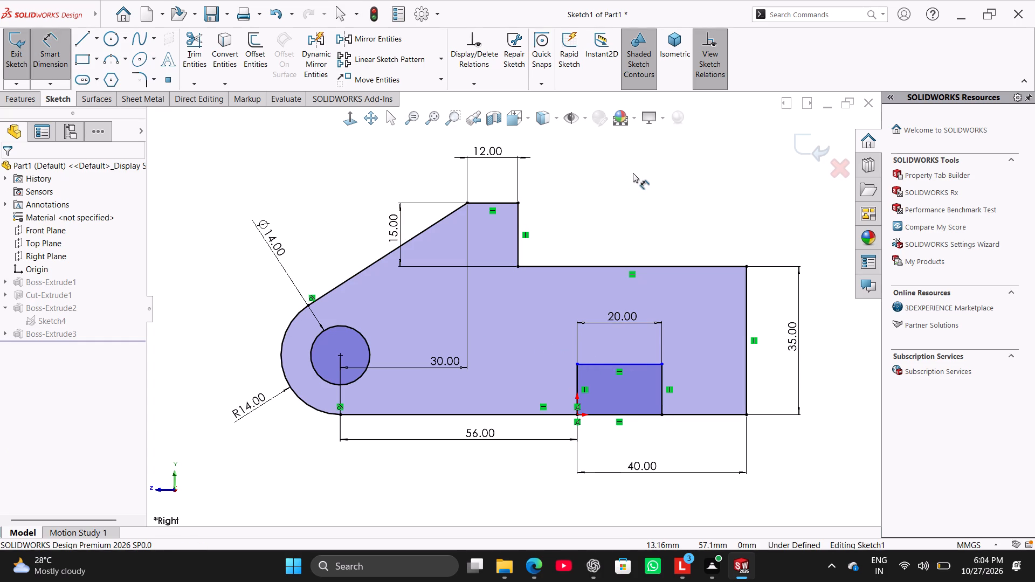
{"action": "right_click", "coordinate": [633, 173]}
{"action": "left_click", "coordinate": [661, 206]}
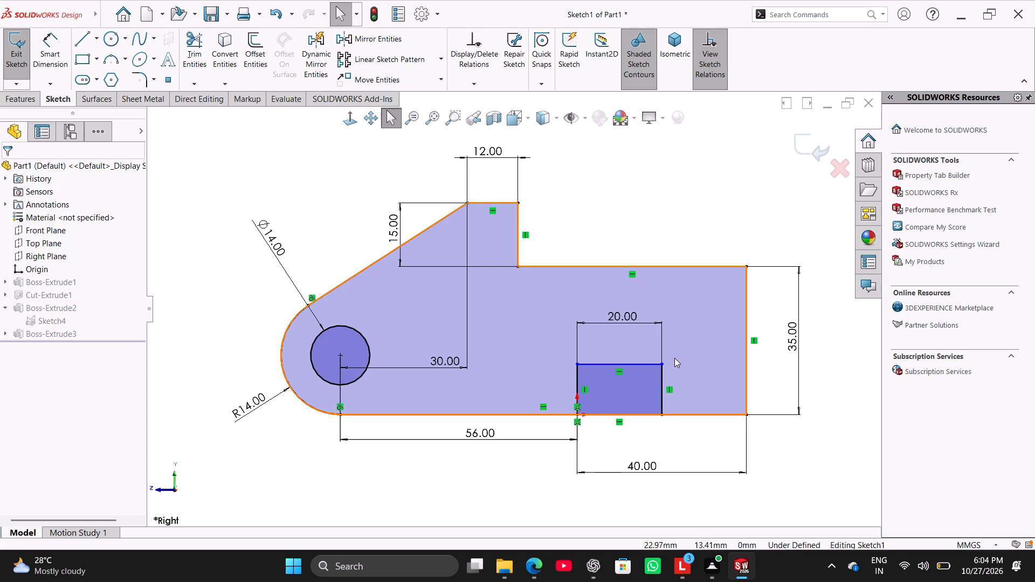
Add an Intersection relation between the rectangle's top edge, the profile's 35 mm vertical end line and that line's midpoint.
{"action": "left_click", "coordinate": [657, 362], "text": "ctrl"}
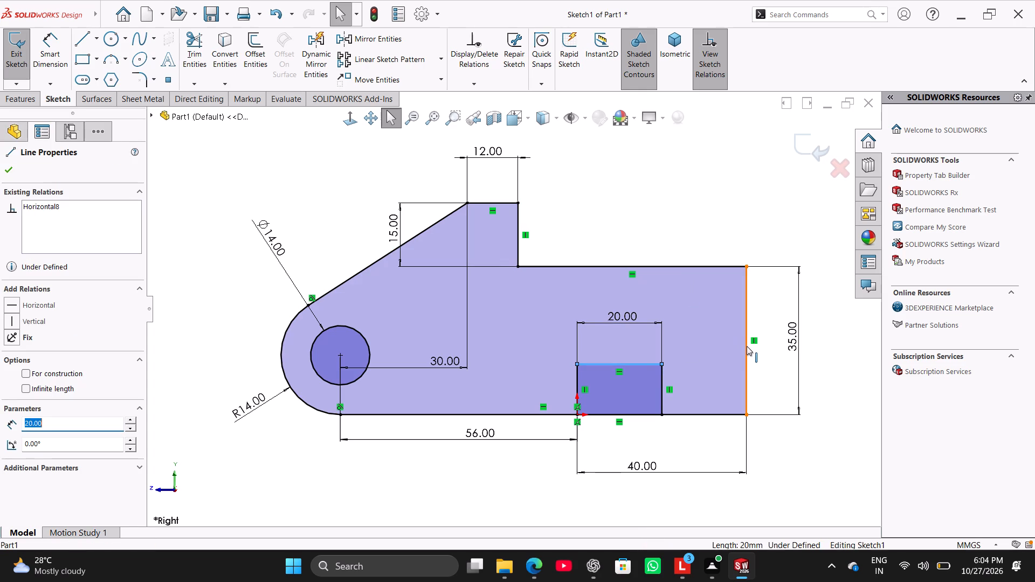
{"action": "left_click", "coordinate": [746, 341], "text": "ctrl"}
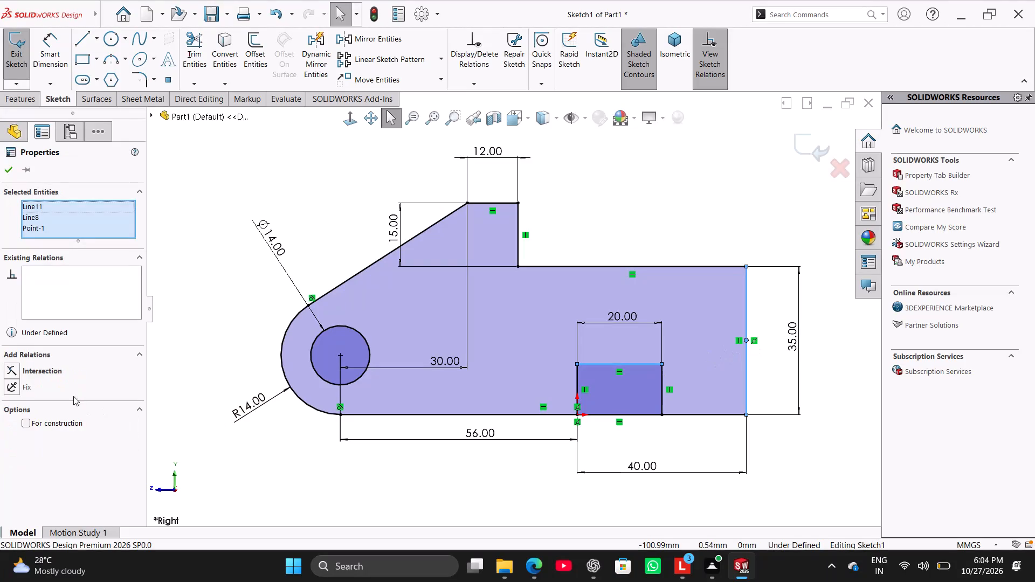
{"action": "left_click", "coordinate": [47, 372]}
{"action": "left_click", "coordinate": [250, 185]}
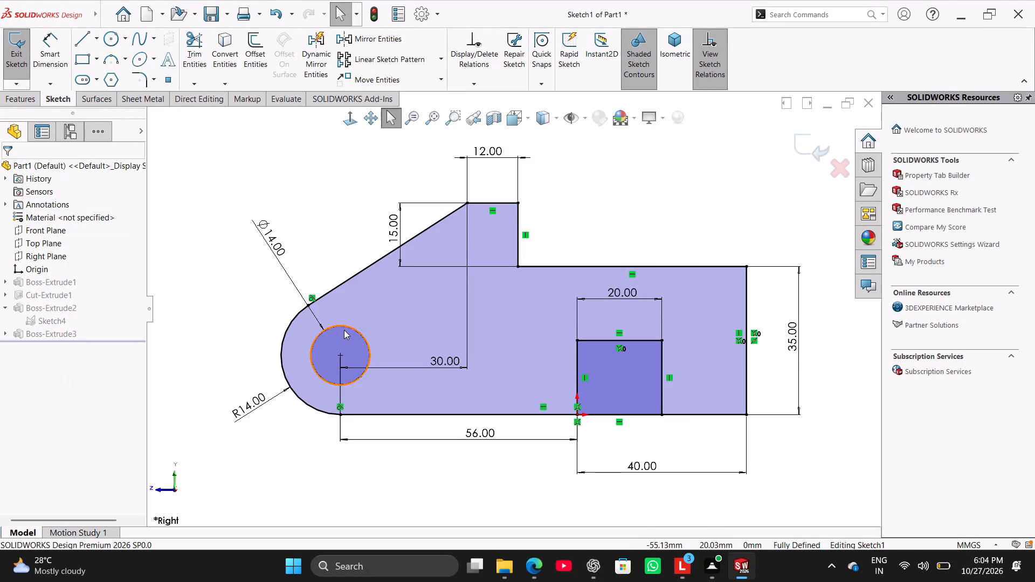
Trim the profile's bottom line inside the rectangle so it forms an open slot, and exit the sketch to rebuild the body.
{"action": "left_click", "coordinate": [18, 53]}
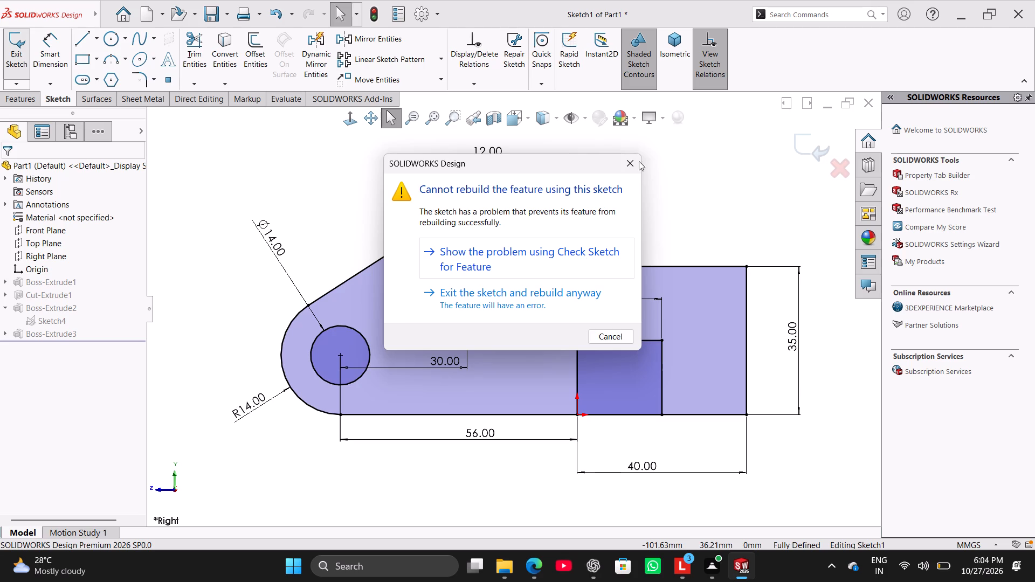
{"action": "left_click", "coordinate": [634, 161]}
{"action": "left_click", "coordinate": [177, 38]}
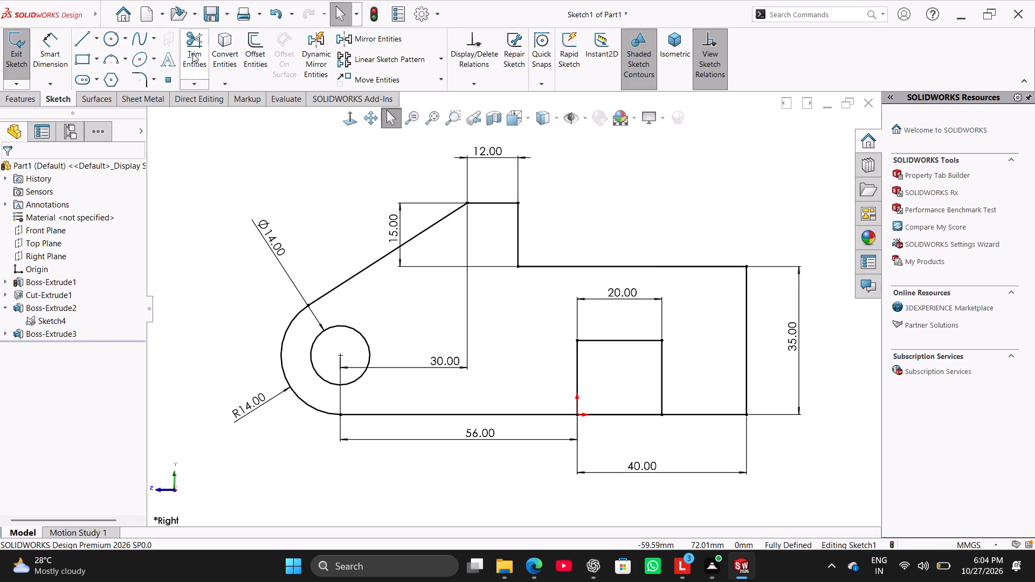
{"action": "left_click", "coordinate": [192, 53]}
{"action": "left_click_drag", "start_coordinate": [643, 435], "coordinate": [636, 401]}
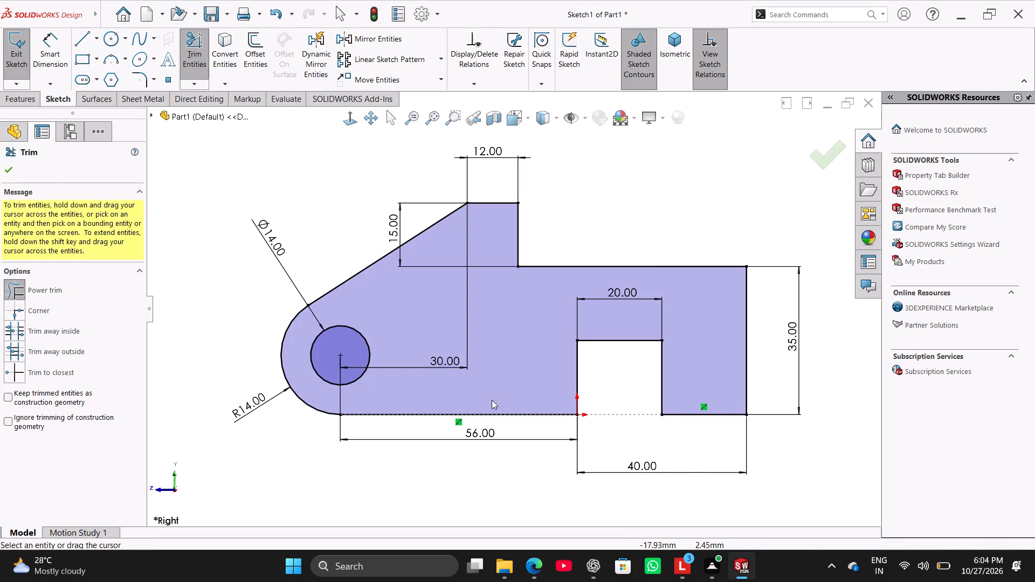
{"action": "right_click", "coordinate": [313, 191]}
{"action": "left_click", "coordinate": [358, 225]}
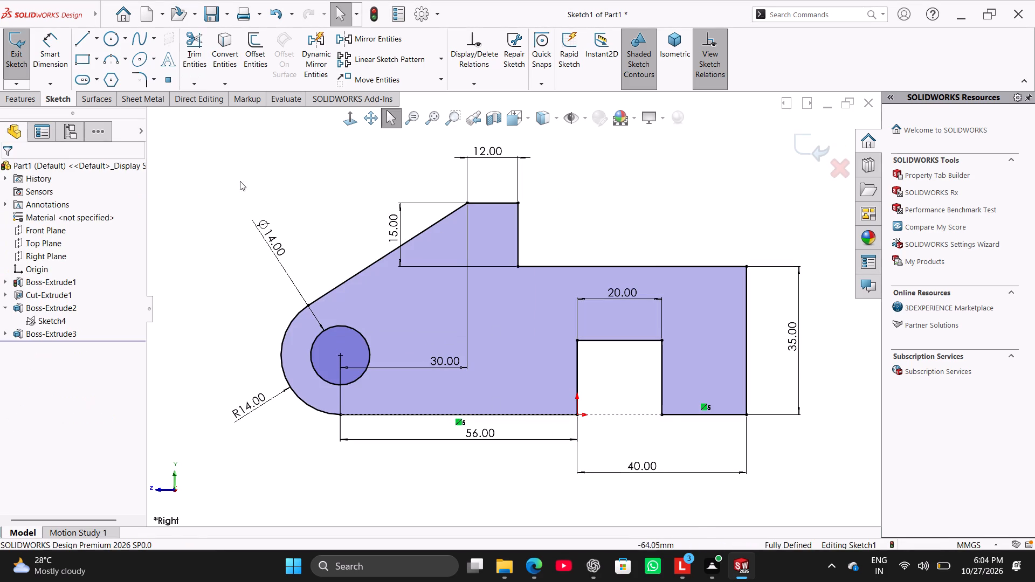
{"action": "left_click", "coordinate": [5, 51]}
{"action": "right_click_drag", "start_coordinate": [278, 258], "coordinate": [415, 197]}
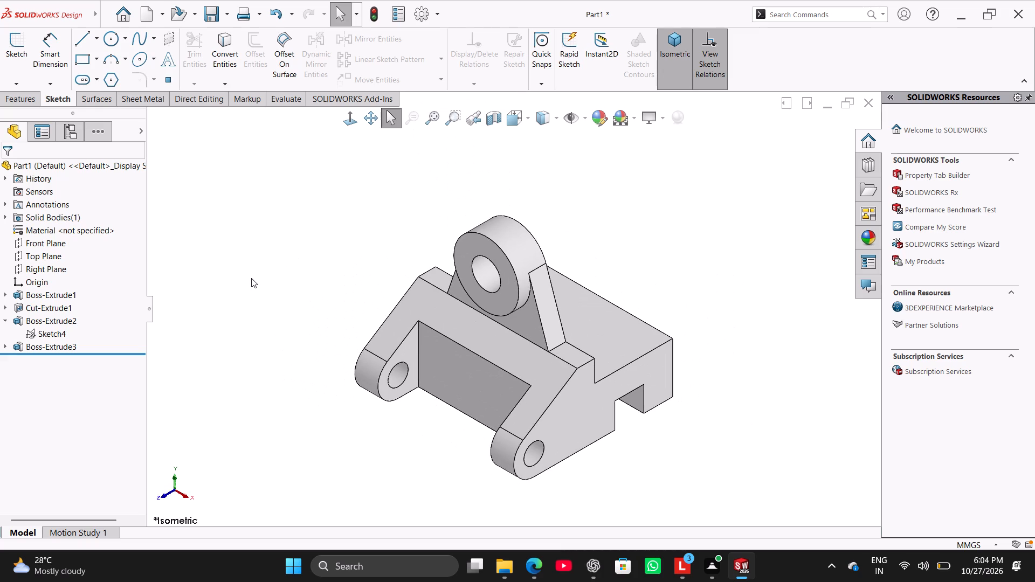
Reopen the base body's profile sketch and delete the Intersection relation on the vertical end line.
{"action": "right_click", "coordinate": [68, 295]}
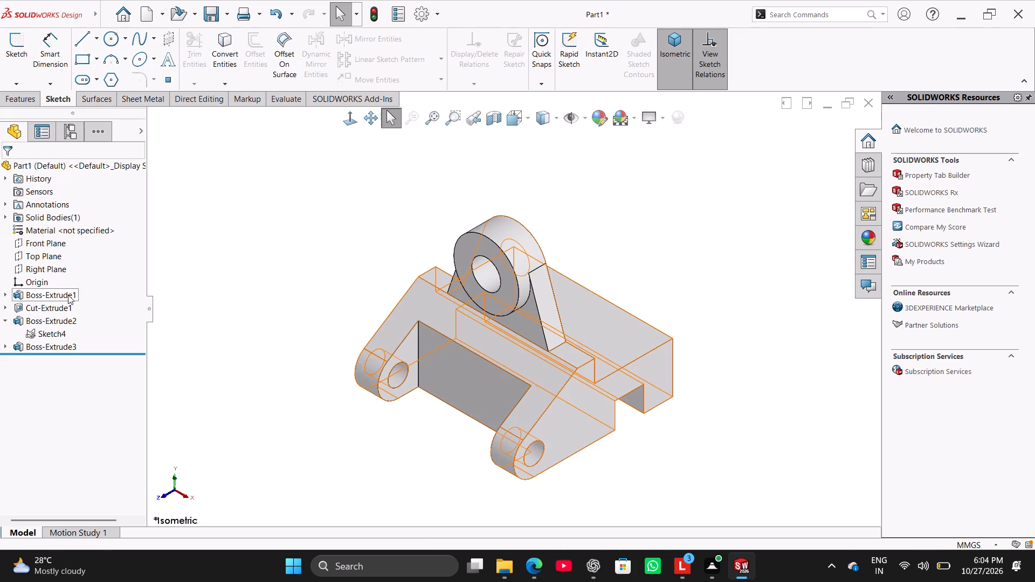
{"action": "left_click", "coordinate": [98, 263]}
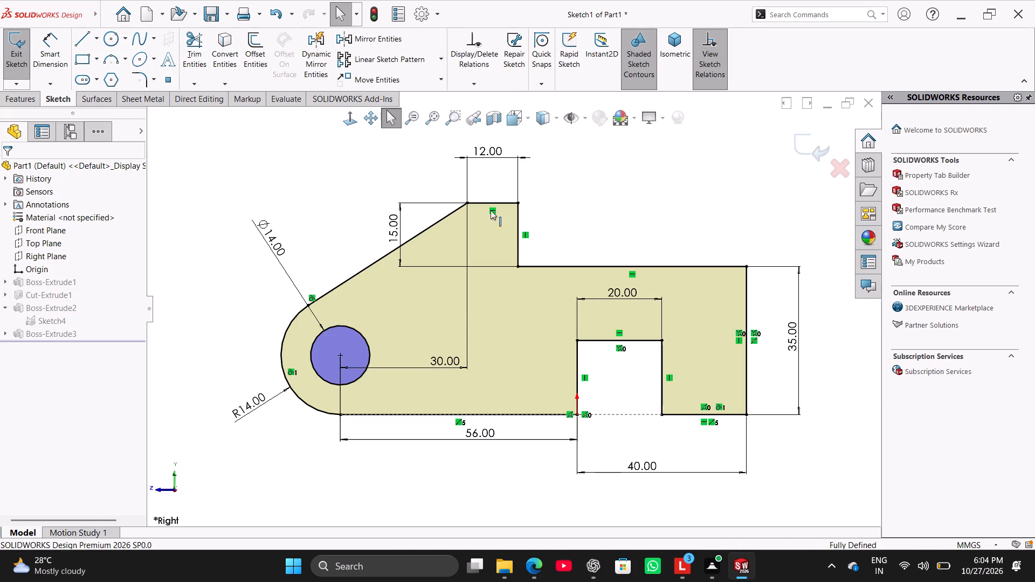
{"action": "right_click", "coordinate": [737, 333]}
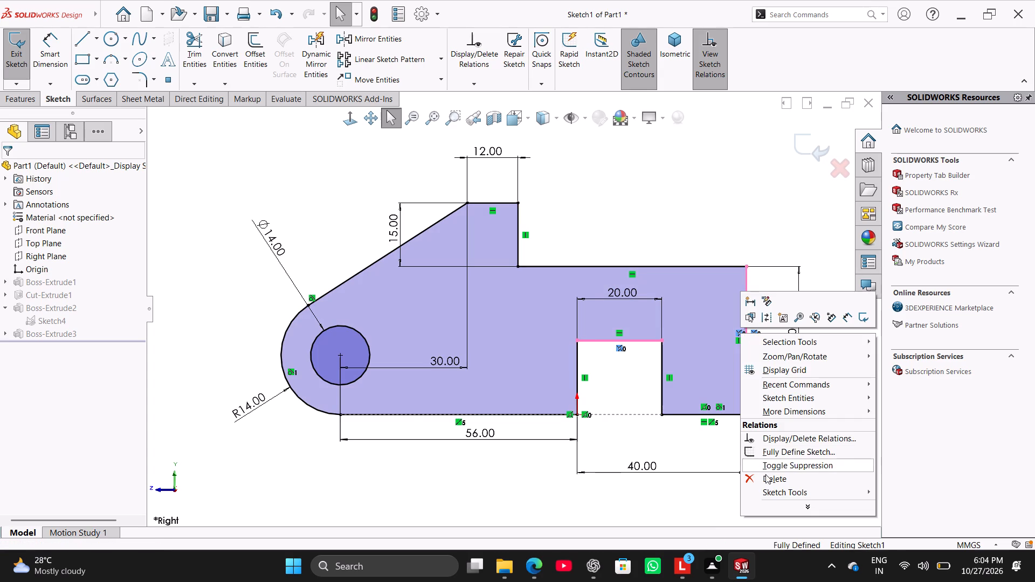
{"action": "left_click", "coordinate": [766, 477]}
Dimension the bottom slot's height as 15 mm and exit the sketch to rebuild the body.
{"action": "left_click", "coordinate": [38, 55]}
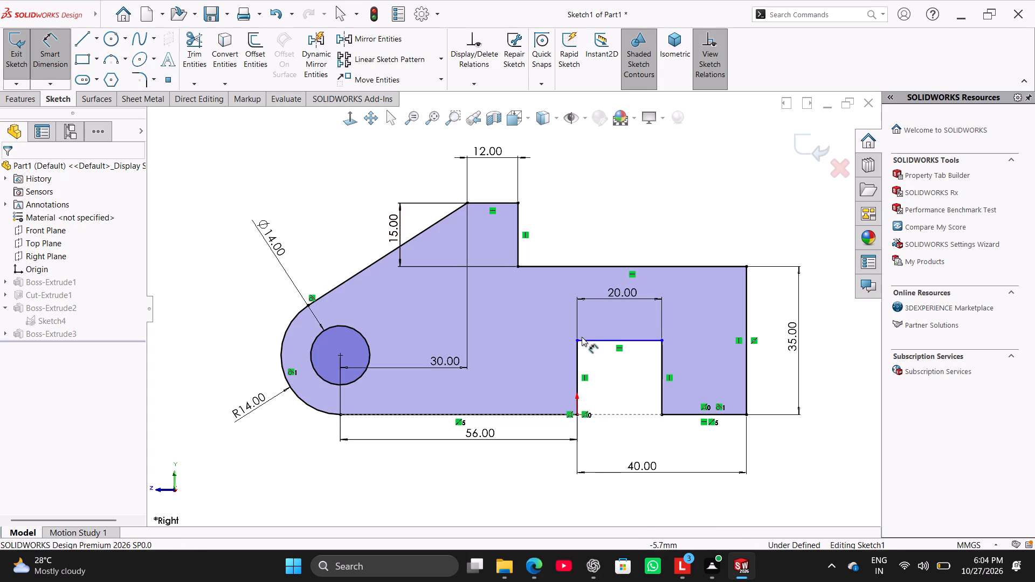
{"action": "left_click", "coordinate": [659, 384]}
{"action": "left_click", "coordinate": [695, 377]}
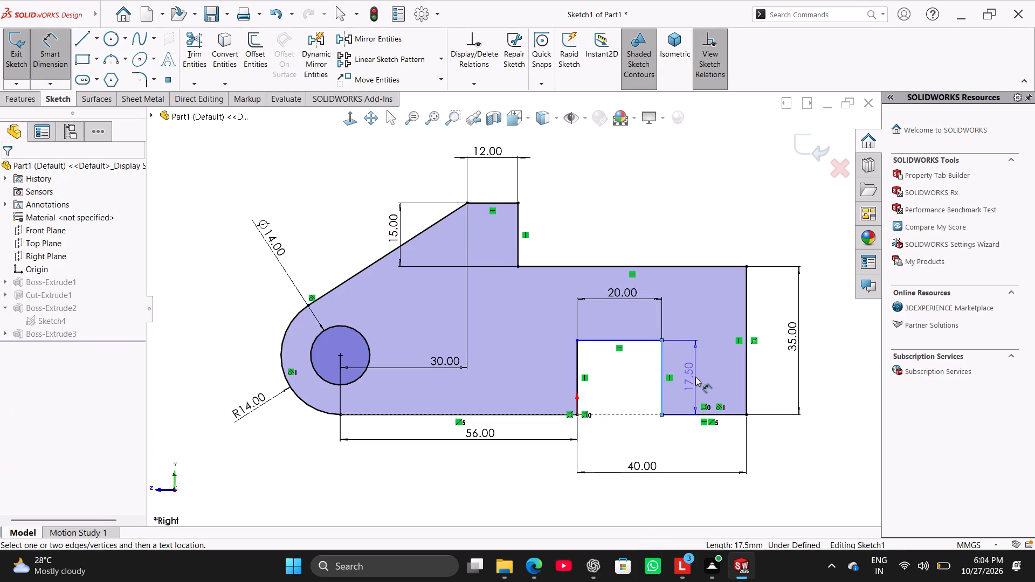
{"action": "type", "text": "15"}
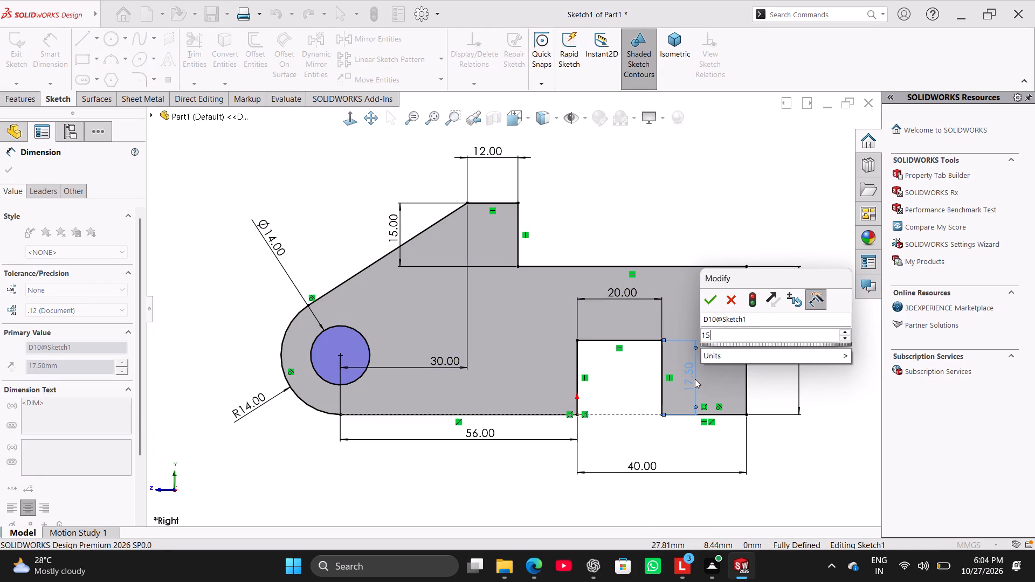
{"action": "key", "text": "Return"}
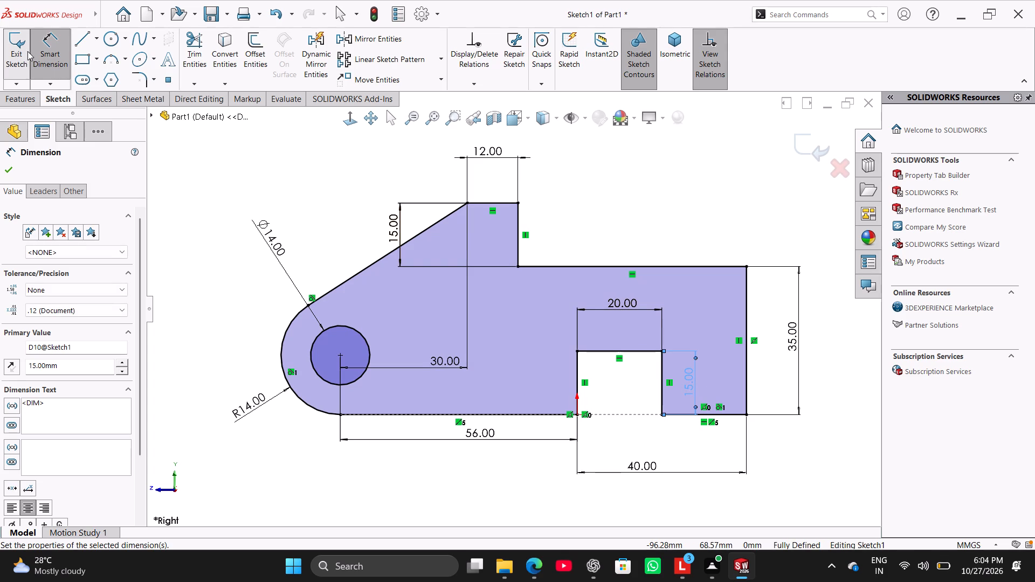
{"action": "left_click", "coordinate": [18, 47]}
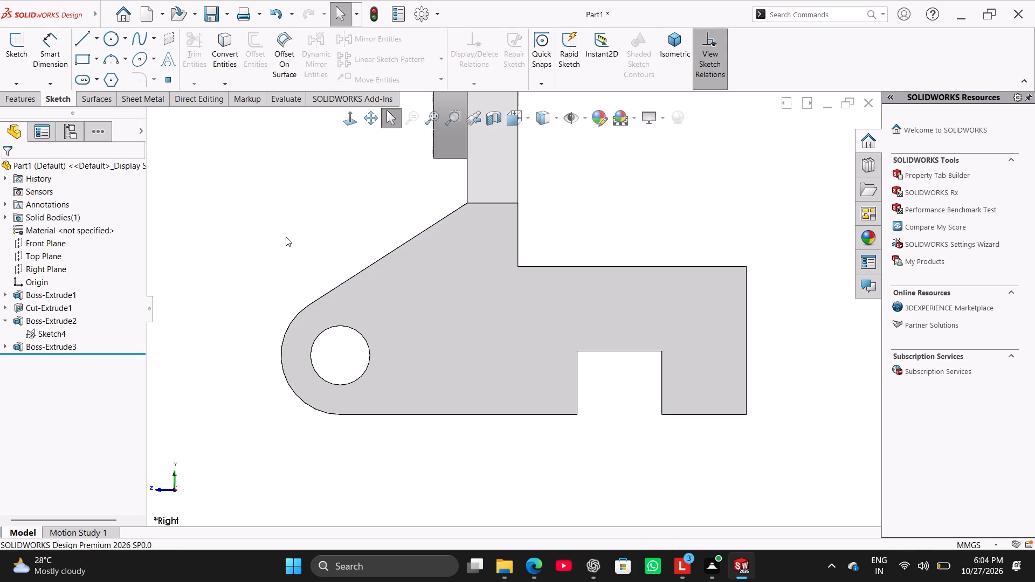
{"action": "right_click_drag", "start_coordinate": [255, 247], "coordinate": [439, 159]}
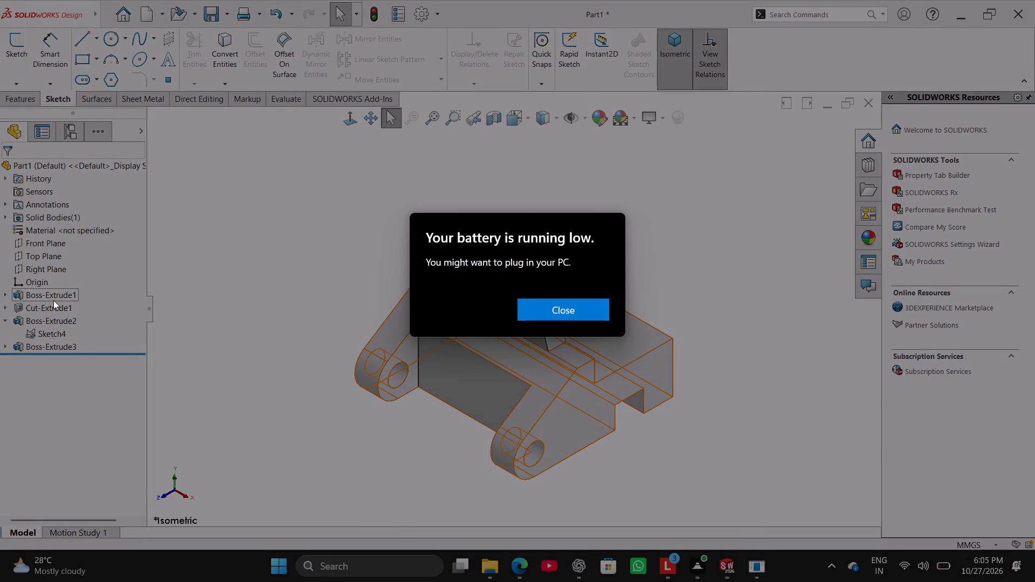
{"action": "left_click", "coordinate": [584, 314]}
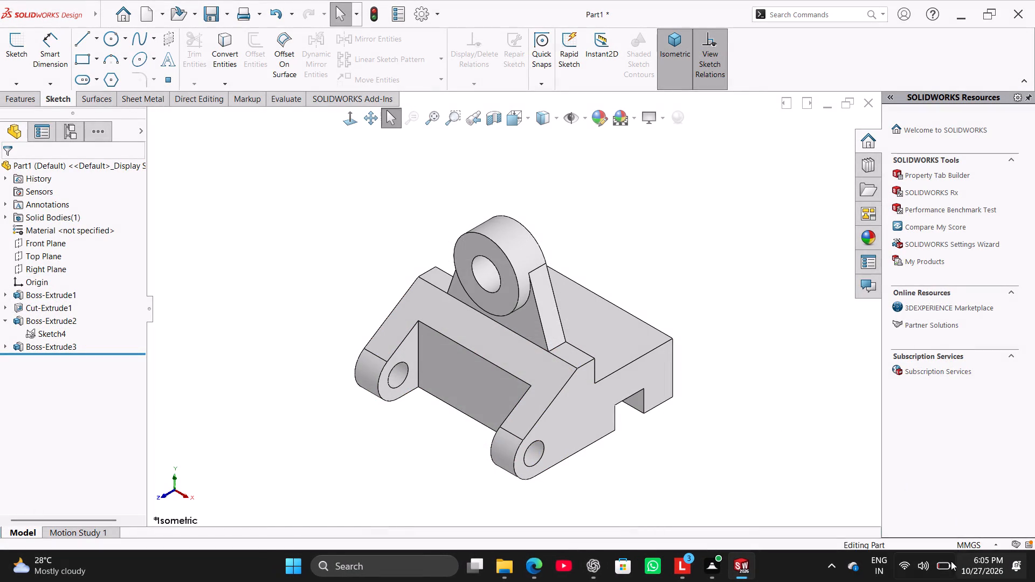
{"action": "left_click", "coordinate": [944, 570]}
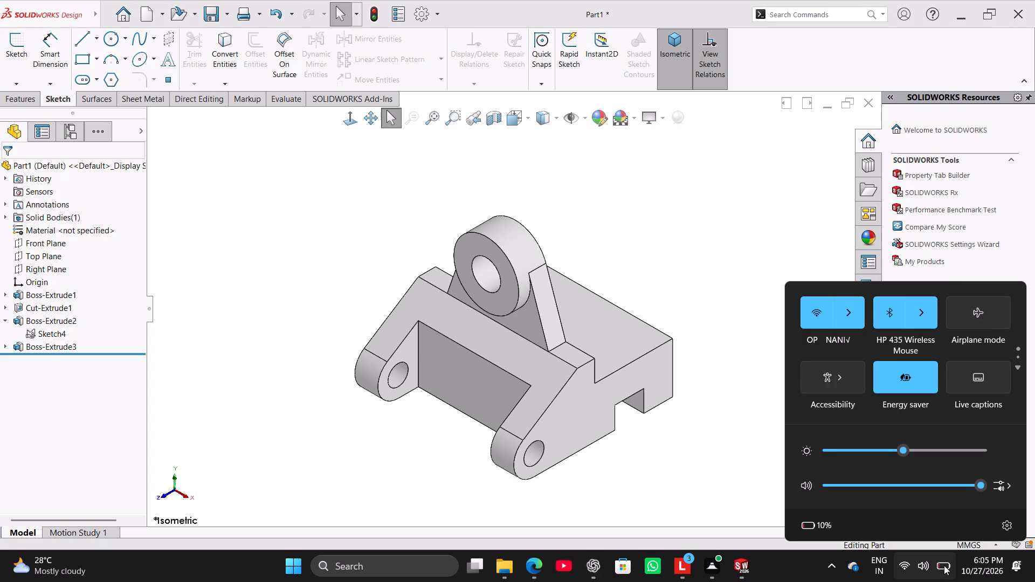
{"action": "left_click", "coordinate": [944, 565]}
Switch to ChatGPT in the browser, open the Fuji Intern chat and copy the run name "Inclined Eyelet Base Support".
{"action": "left_click", "coordinate": [601, 558]}
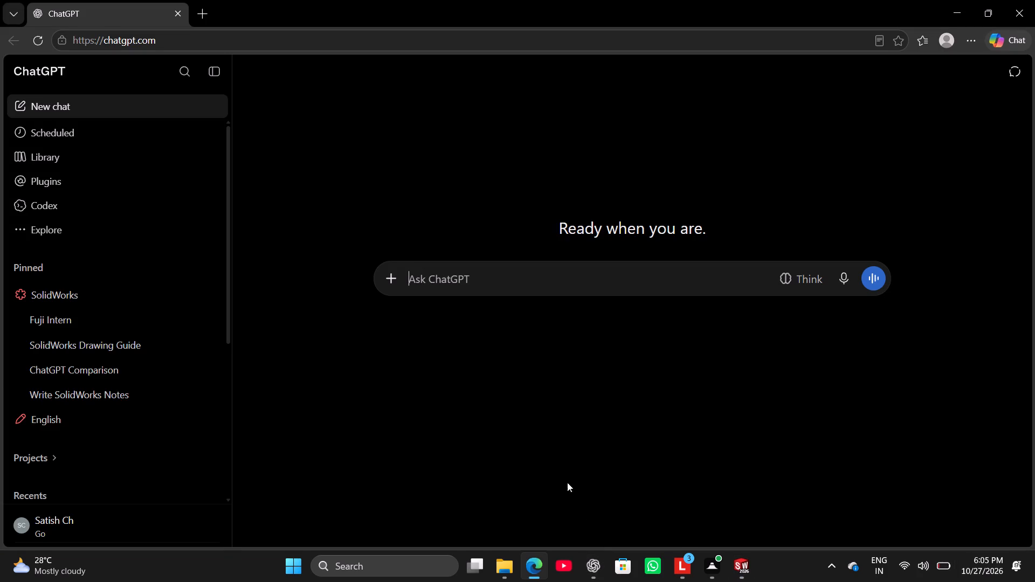
{"action": "left_click", "coordinate": [63, 327]}
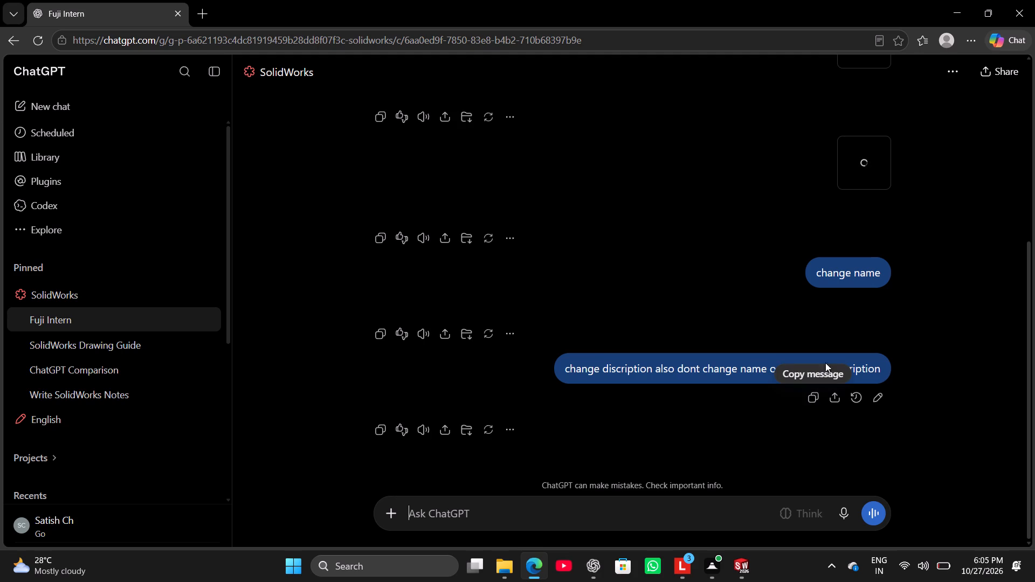
{"action": "scroll", "coordinate": [854, 319], "scroll_direction": "down", "scroll_amount": 3}
{"action": "scroll", "coordinate": [859, 358], "scroll_direction": "up", "scroll_amount": 3}
{"action": "scroll", "coordinate": [886, 400], "scroll_direction": "up", "scroll_amount": 1}
{"action": "scroll", "coordinate": [885, 399], "scroll_direction": "down", "scroll_amount": 5}
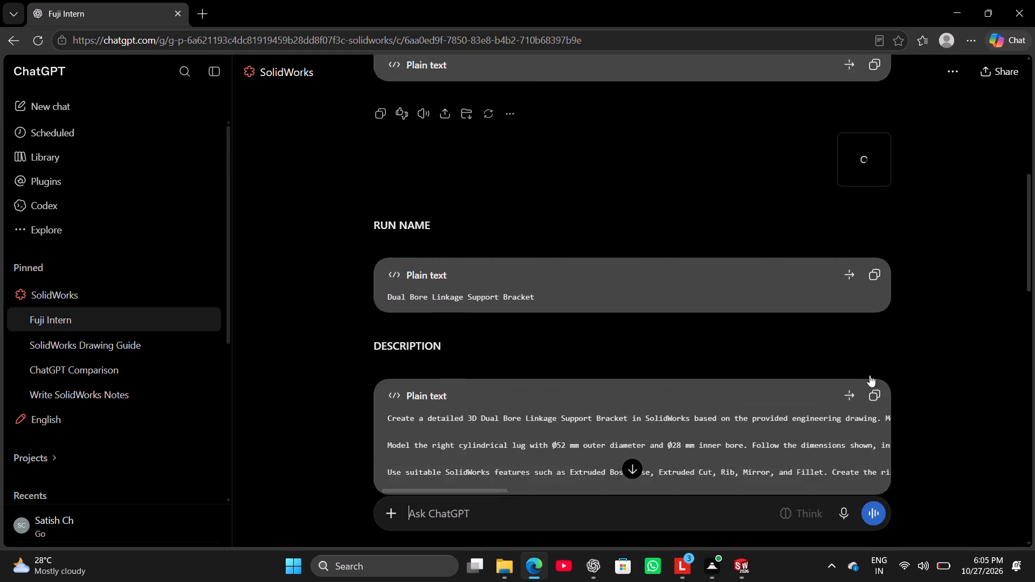
{"action": "scroll", "coordinate": [870, 375], "scroll_direction": "down", "scroll_amount": 14}
{"action": "scroll", "coordinate": [859, 338], "scroll_direction": "up", "scroll_amount": 1}
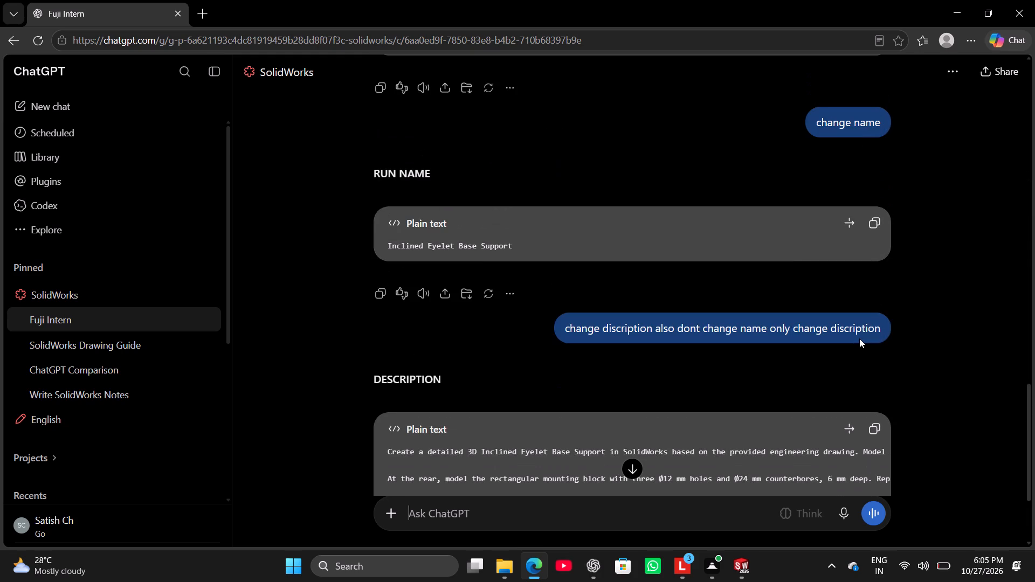
{"action": "left_click", "coordinate": [870, 225]}
{"action": "scroll", "coordinate": [717, 362], "scroll_direction": "down", "scroll_amount": 7}
Return to SOLIDWORKS and save the part in the Worked folder under the copied name "Inclined Eyelet Base Support".
{"action": "left_click", "coordinate": [751, 552]}
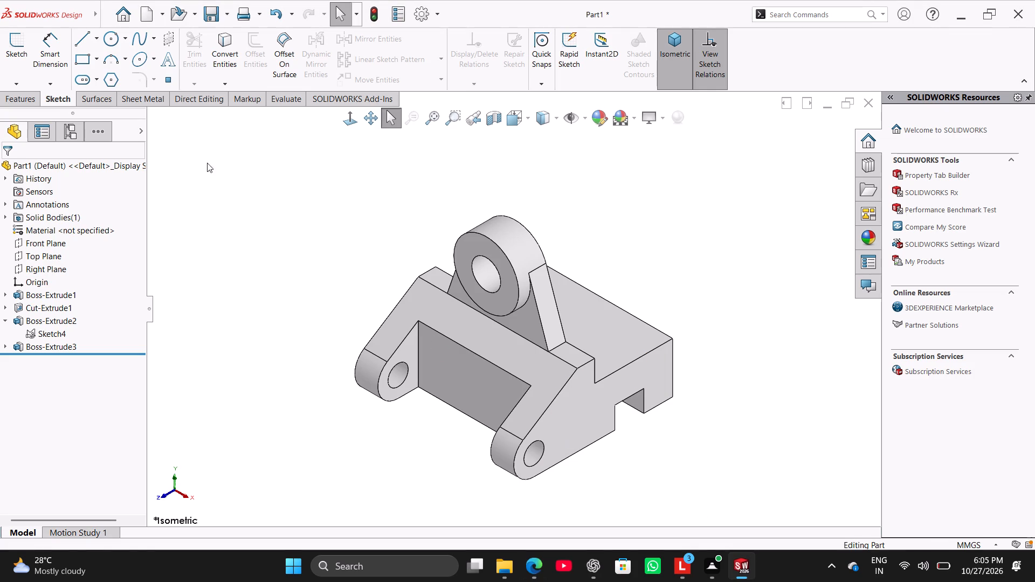
{"action": "left_click", "coordinate": [206, 19]}
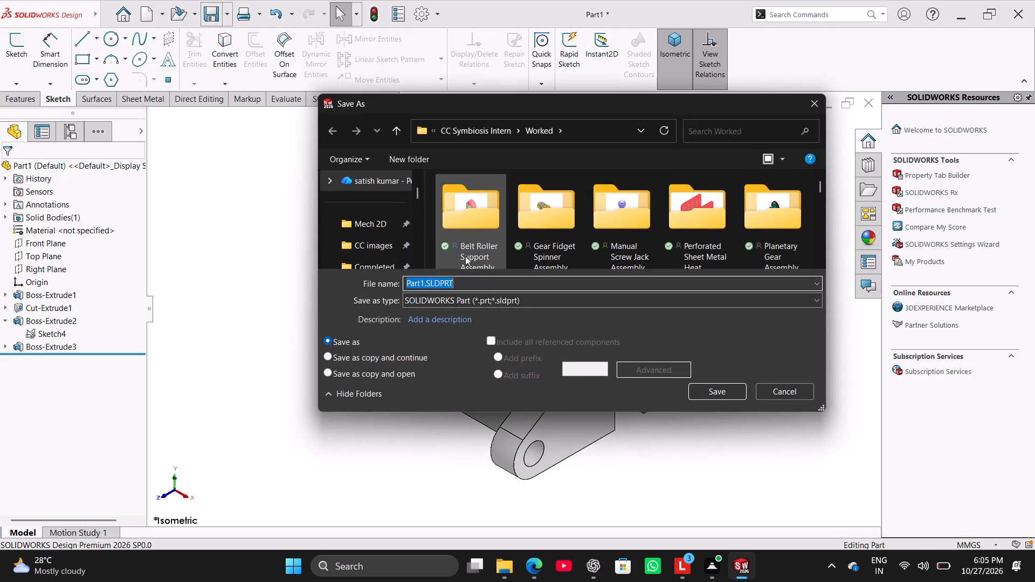
{"action": "key", "text": "ctrl+v"}
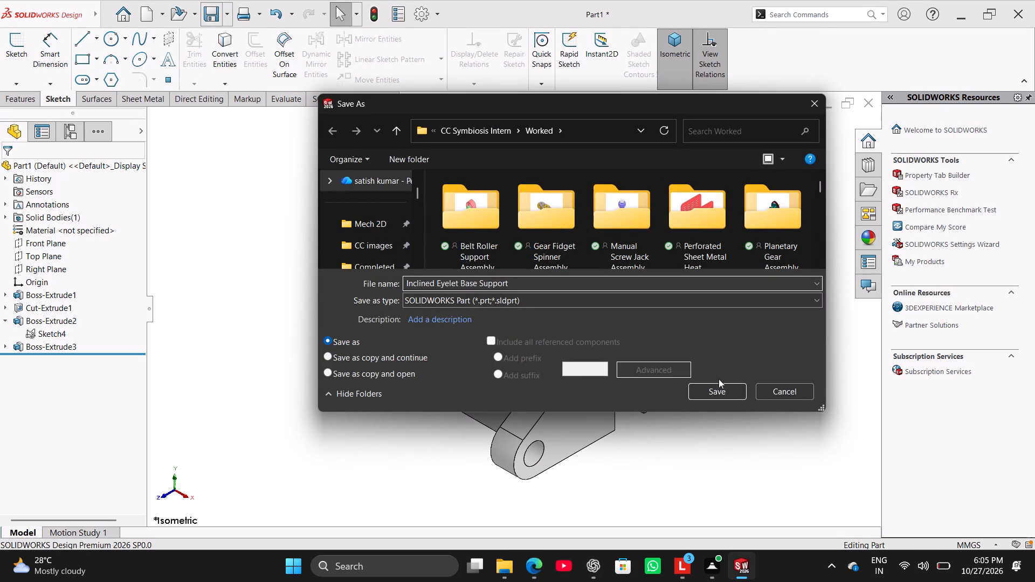
{"action": "left_click", "coordinate": [716, 390]}
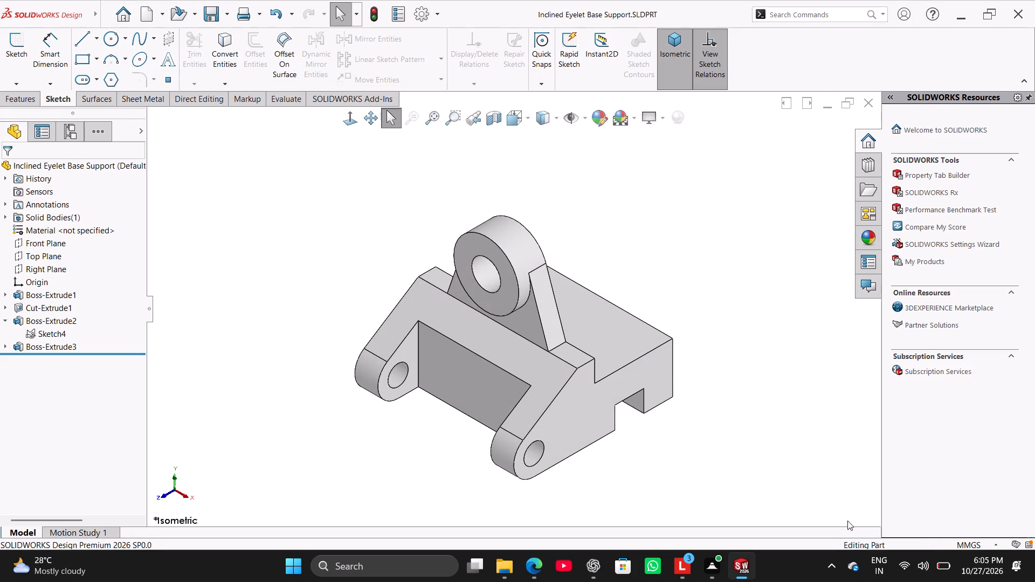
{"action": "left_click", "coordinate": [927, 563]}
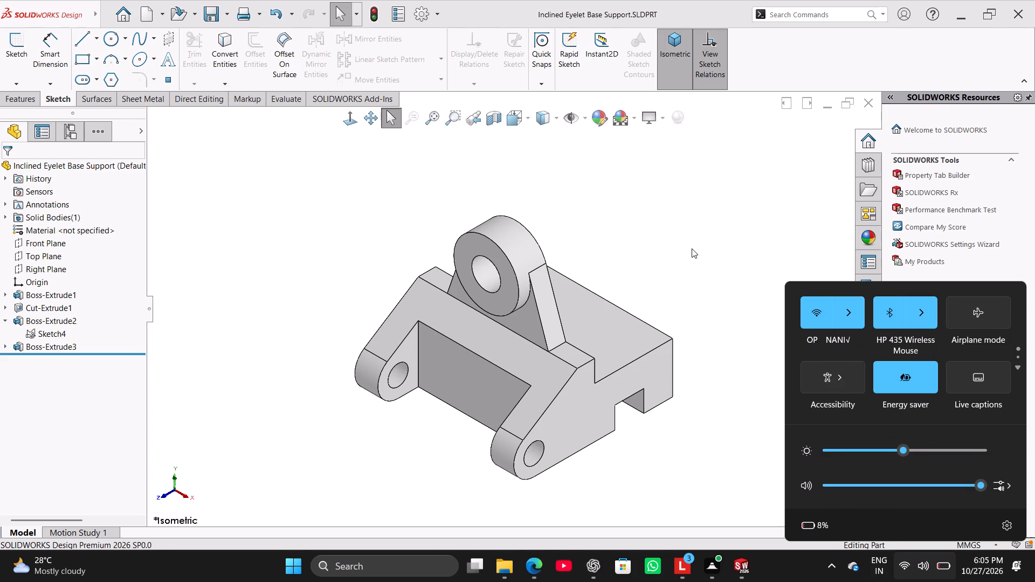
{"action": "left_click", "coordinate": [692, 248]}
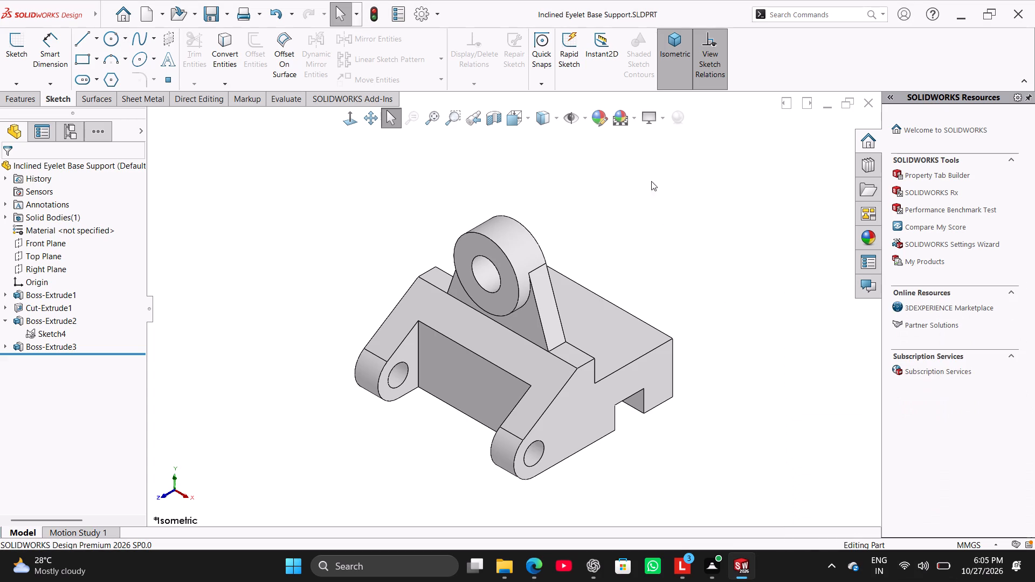
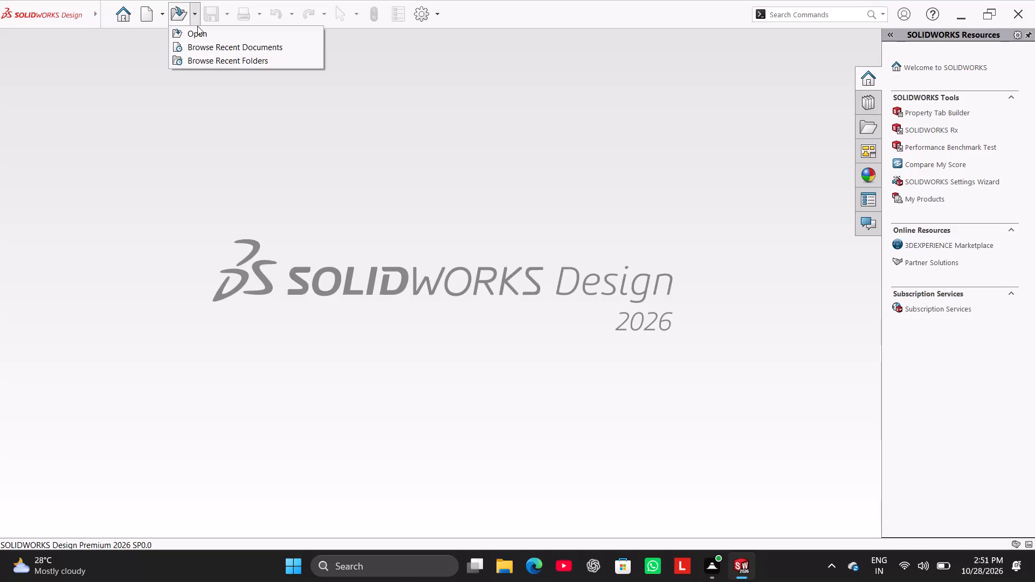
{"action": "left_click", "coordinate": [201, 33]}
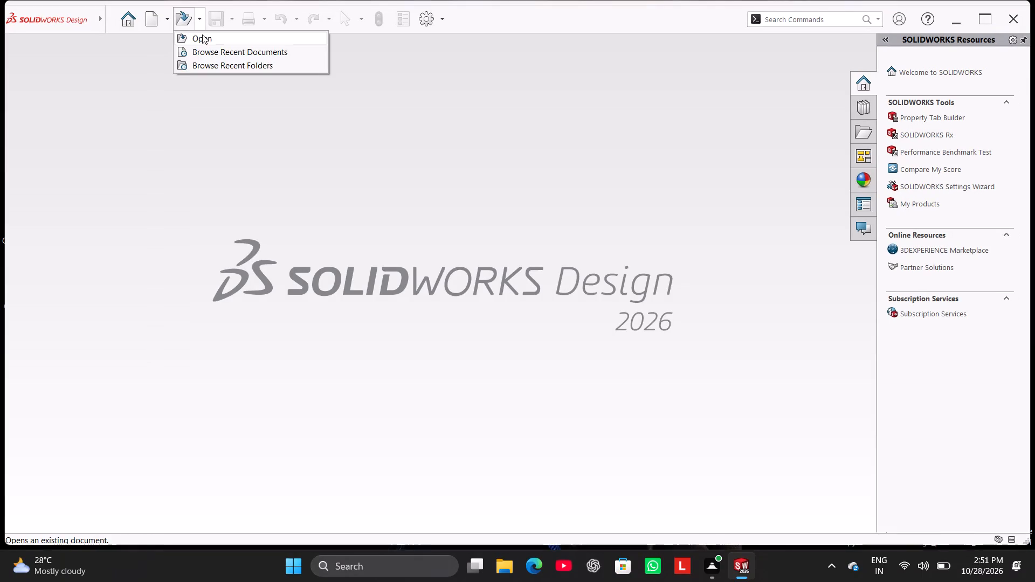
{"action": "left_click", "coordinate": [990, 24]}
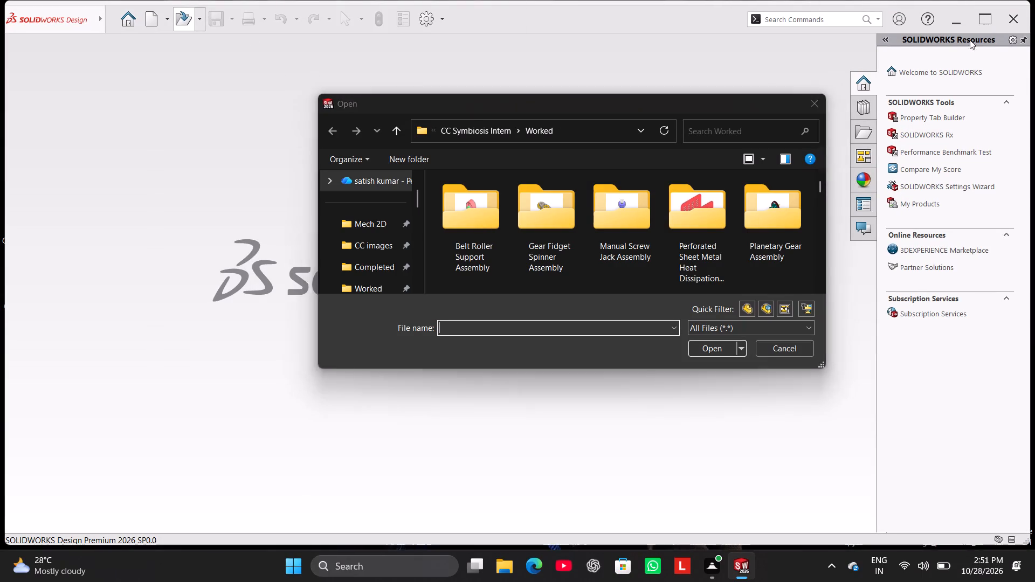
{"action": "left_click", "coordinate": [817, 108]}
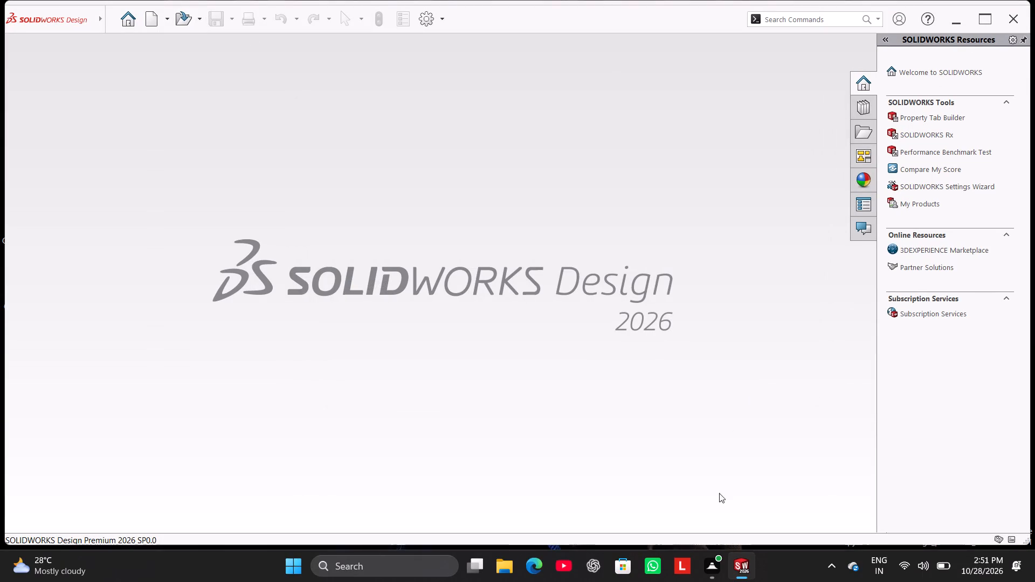
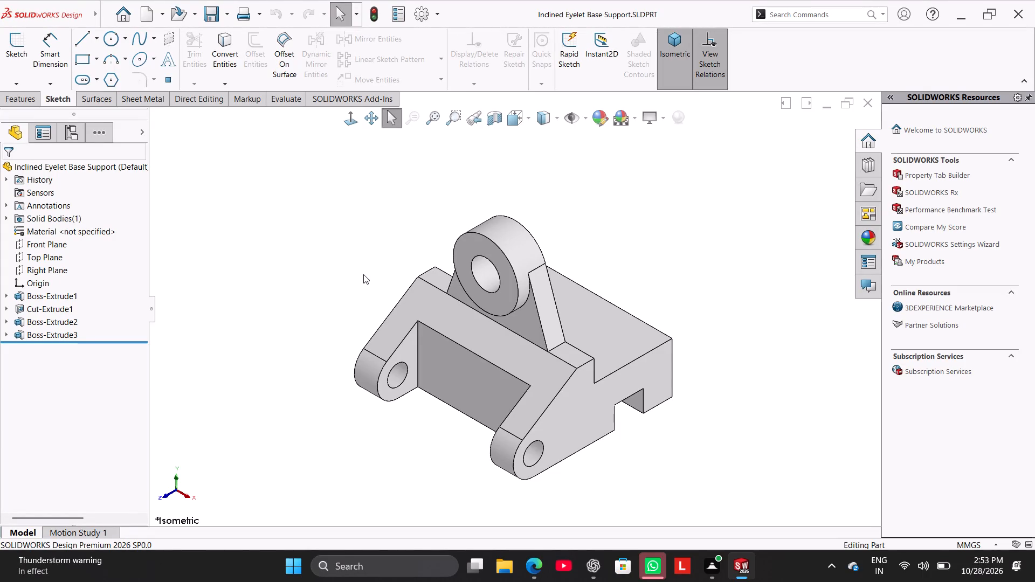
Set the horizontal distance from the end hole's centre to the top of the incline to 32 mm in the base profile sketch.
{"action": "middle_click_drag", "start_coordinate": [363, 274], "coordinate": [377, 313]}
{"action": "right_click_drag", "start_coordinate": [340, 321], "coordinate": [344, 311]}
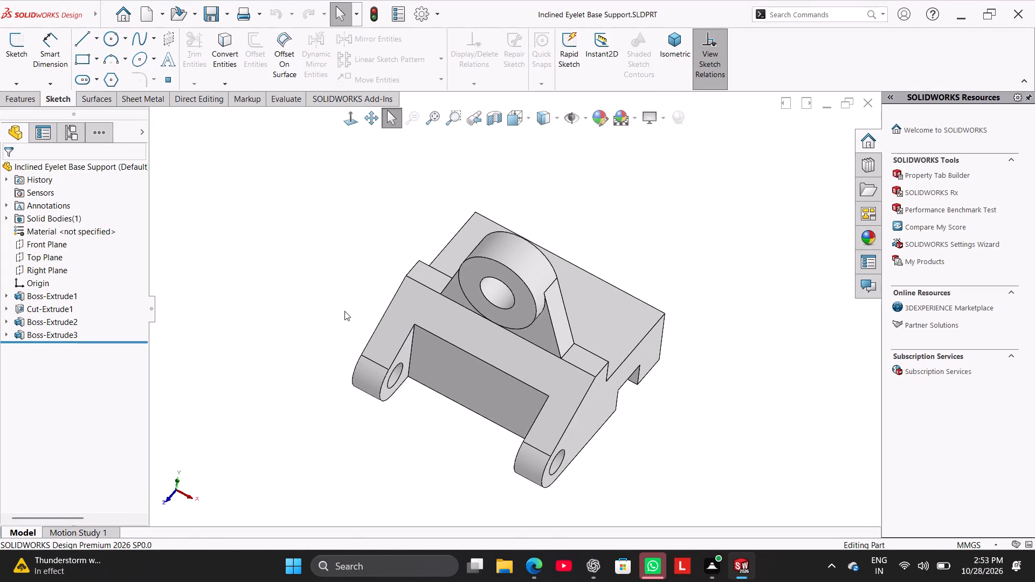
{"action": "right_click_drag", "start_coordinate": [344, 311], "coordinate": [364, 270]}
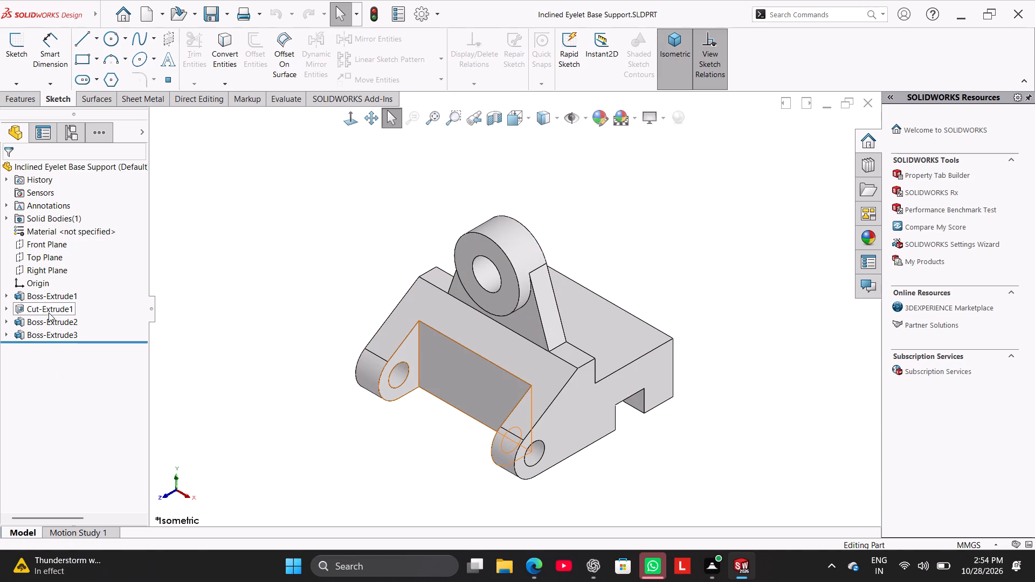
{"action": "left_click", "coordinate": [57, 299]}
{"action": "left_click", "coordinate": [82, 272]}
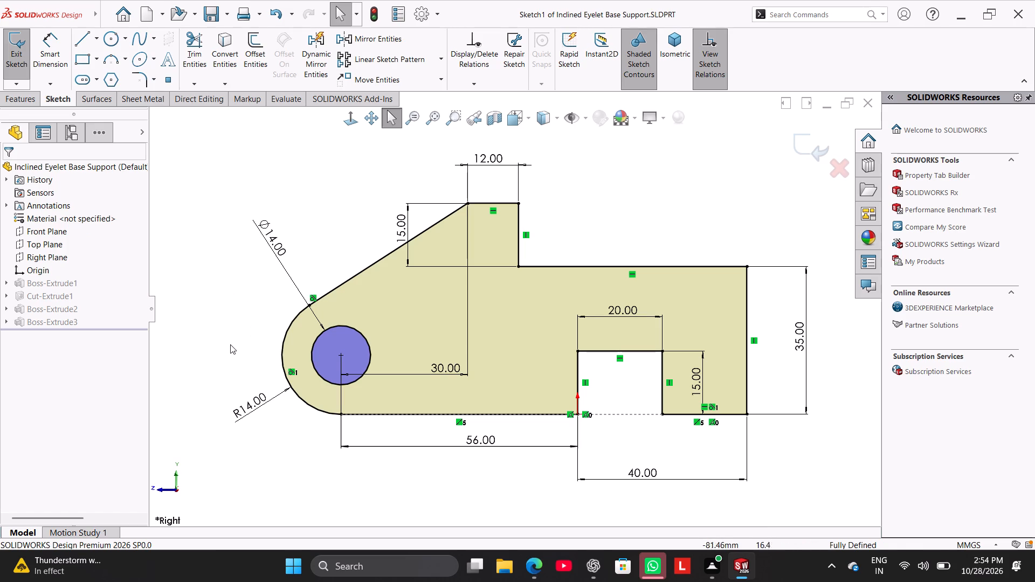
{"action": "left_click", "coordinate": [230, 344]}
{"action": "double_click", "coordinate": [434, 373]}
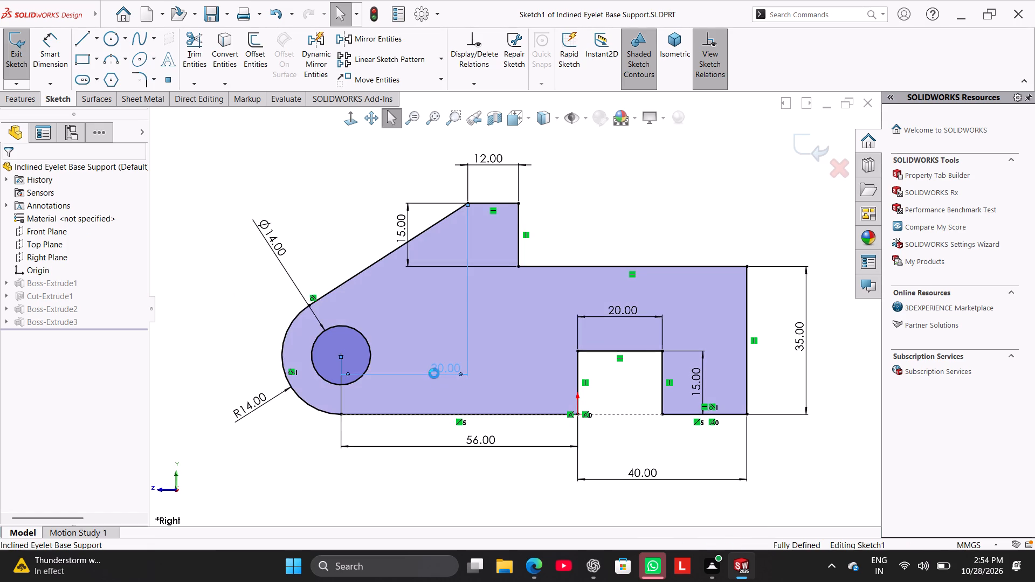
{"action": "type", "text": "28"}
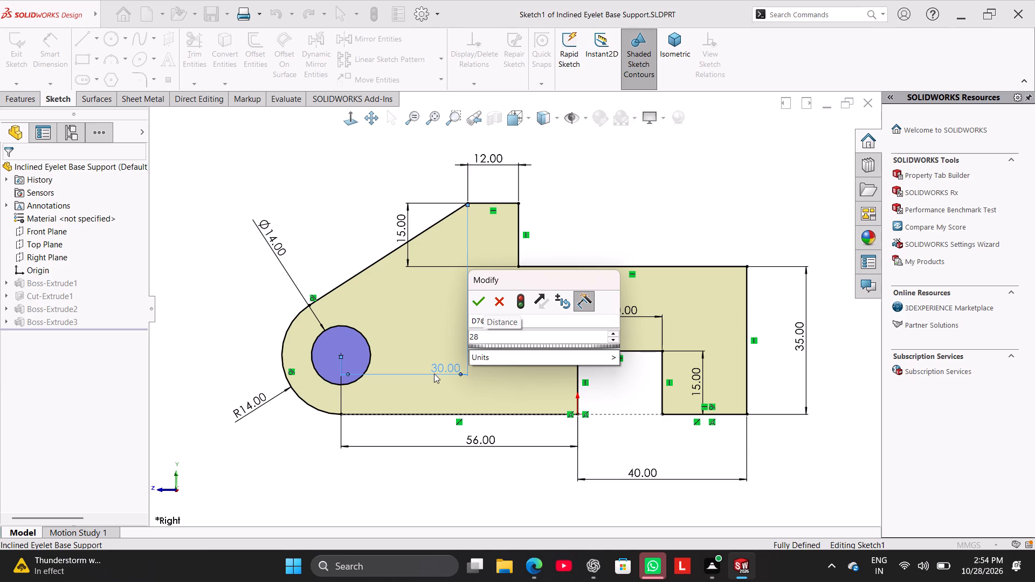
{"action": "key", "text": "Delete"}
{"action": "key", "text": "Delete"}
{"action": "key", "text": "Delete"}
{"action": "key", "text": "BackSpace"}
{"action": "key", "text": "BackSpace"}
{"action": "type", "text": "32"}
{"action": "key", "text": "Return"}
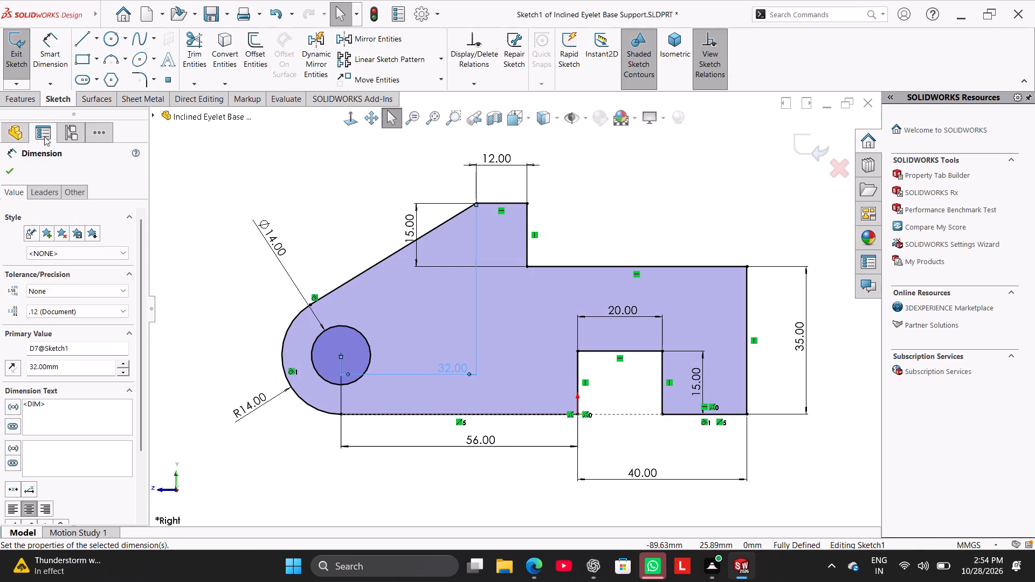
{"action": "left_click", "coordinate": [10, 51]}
Set the base profile sketch's horizontal distance from the end hole's centre to the top of the incline to 28 mm.
{"action": "right_click_drag", "start_coordinate": [257, 316], "coordinate": [383, 247]}
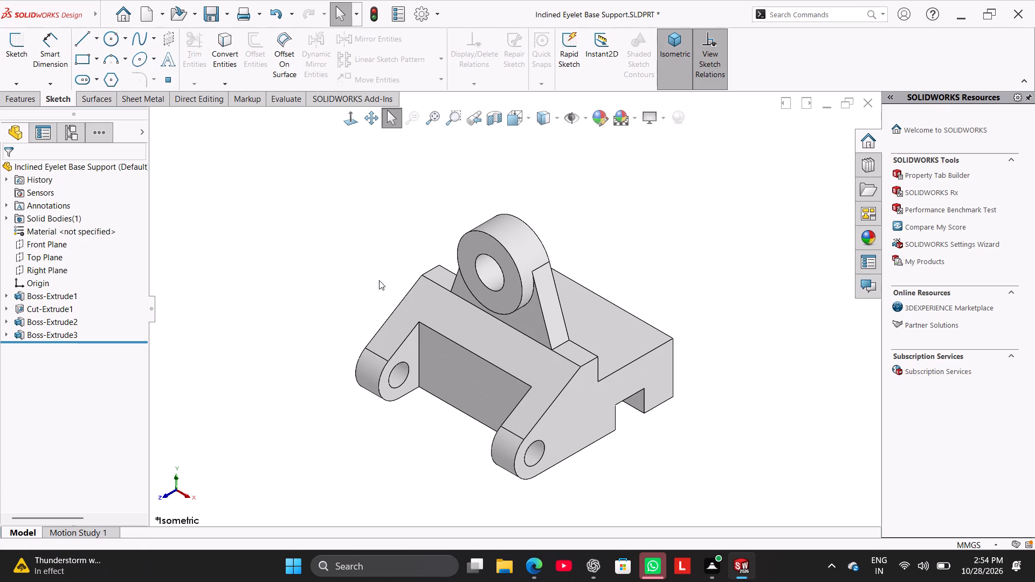
{"action": "middle_click_drag", "start_coordinate": [351, 324], "coordinate": [327, 289]}
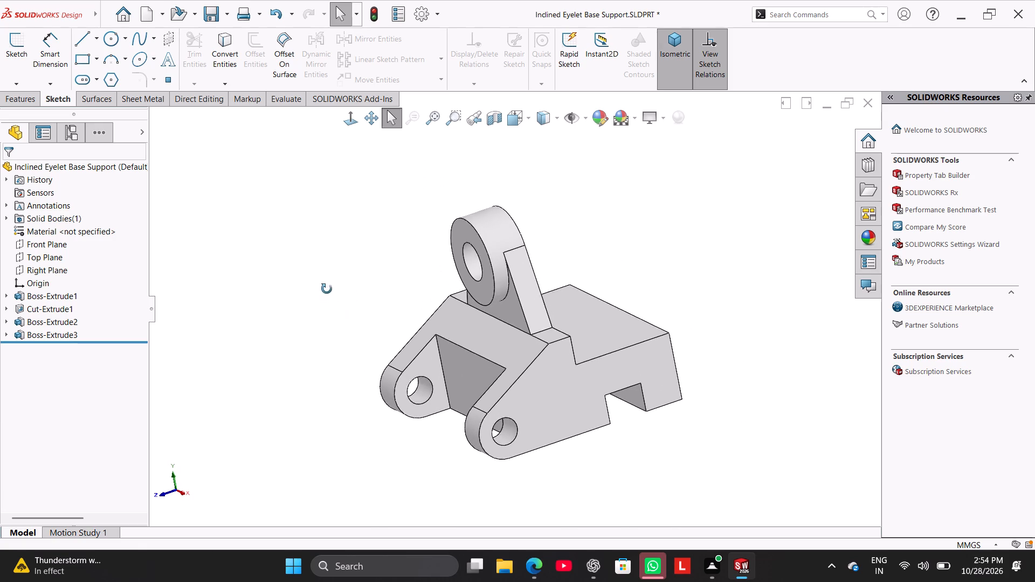
{"action": "middle_click_drag", "start_coordinate": [327, 289], "coordinate": [319, 272]}
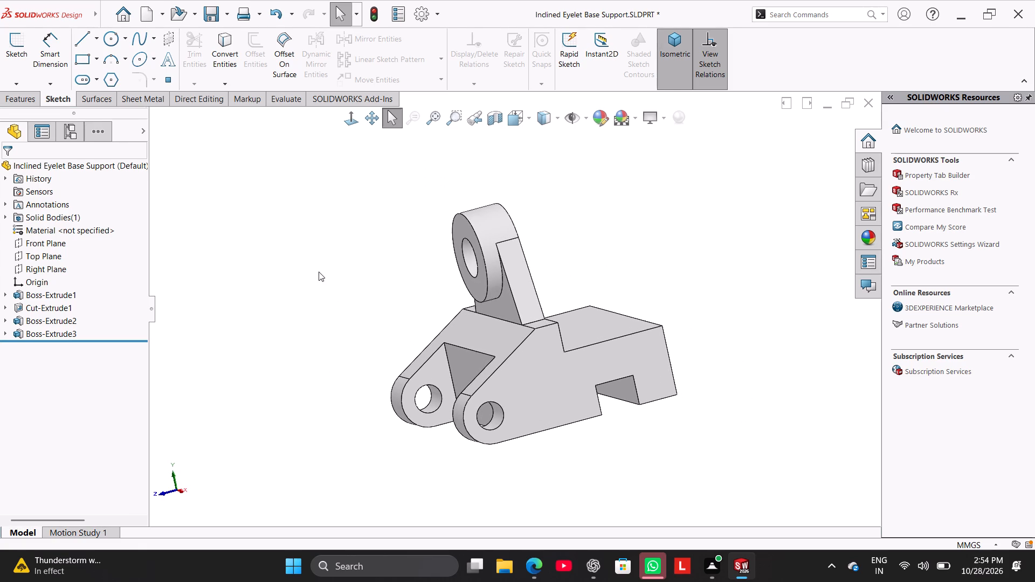
{"action": "right_click", "coordinate": [51, 294]}
{"action": "left_click", "coordinate": [75, 260]}
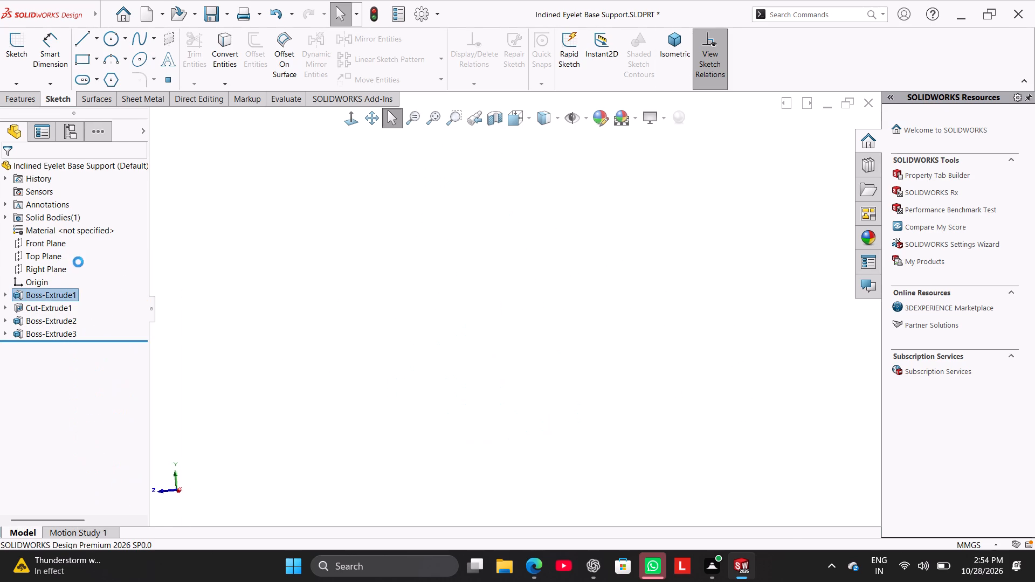
{"action": "double_click", "coordinate": [449, 376]}
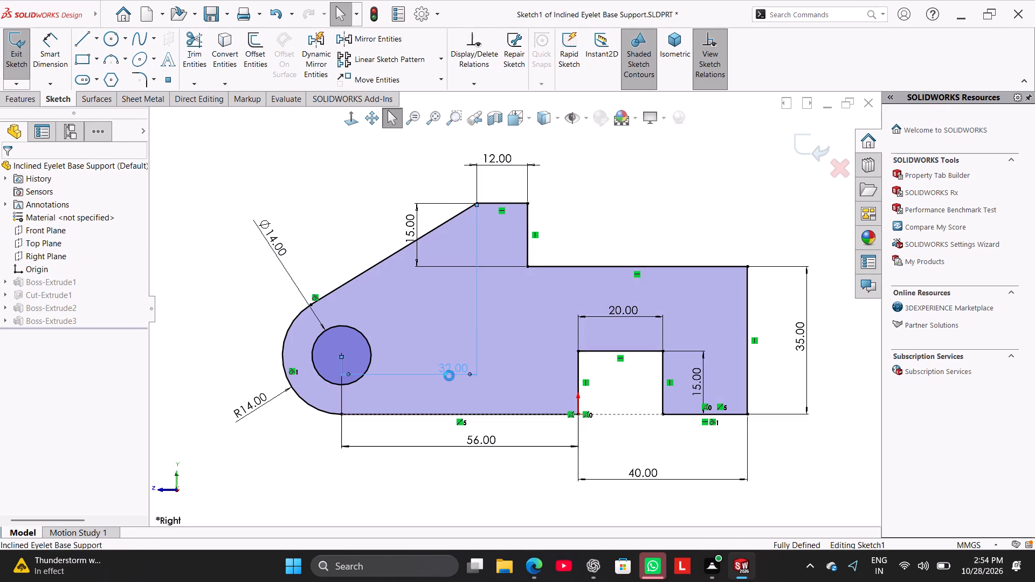
{"action": "type", "text": "28"}
{"action": "key", "text": "Return"}
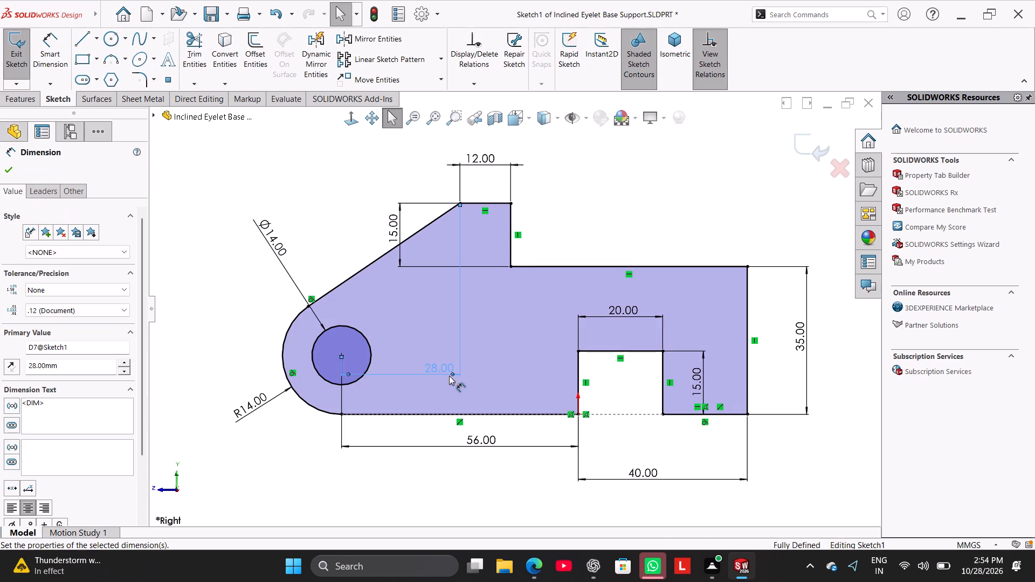
{"action": "left_click", "coordinate": [11, 68]}
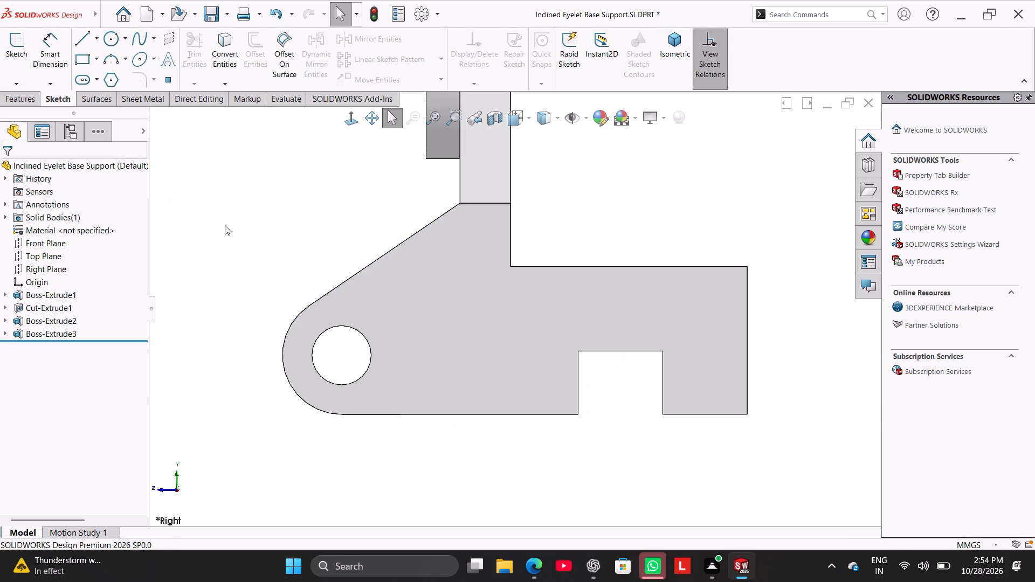
Examine the updated bracket from several angles, checking the ring boss, inclined front and end lugs.
{"action": "right_click_drag", "start_coordinate": [233, 297], "coordinate": [332, 209]}
{"action": "left_click", "coordinate": [272, 244]}
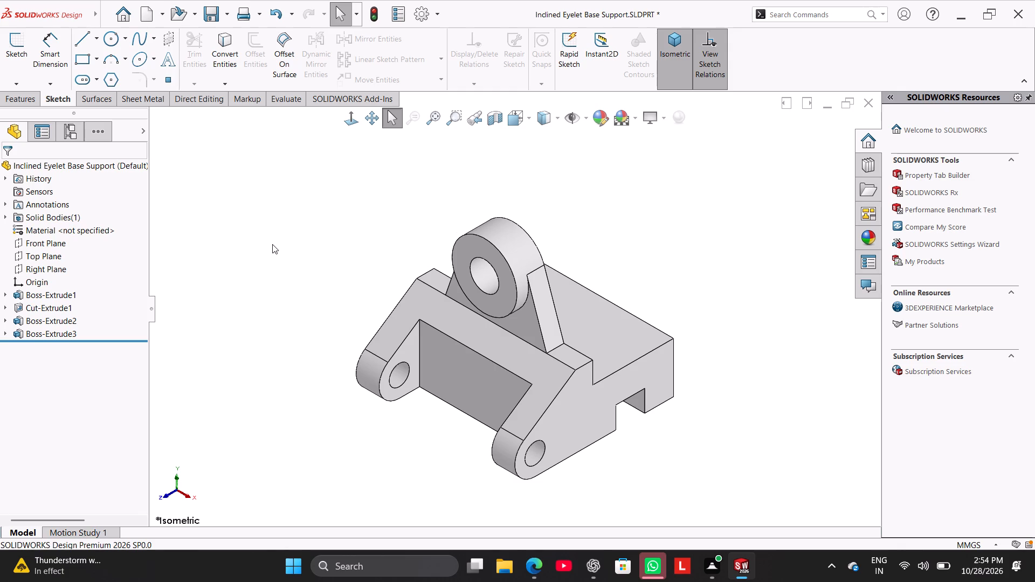
{"action": "middle_click_drag", "start_coordinate": [272, 244], "coordinate": [279, 260]}
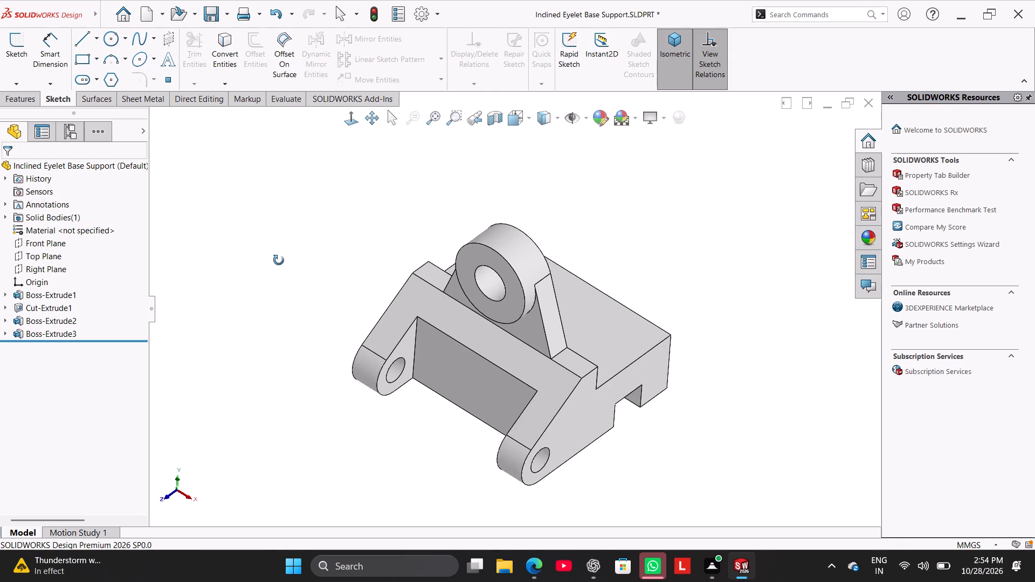
{"action": "middle_click_drag", "start_coordinate": [279, 260], "coordinate": [266, 265]}
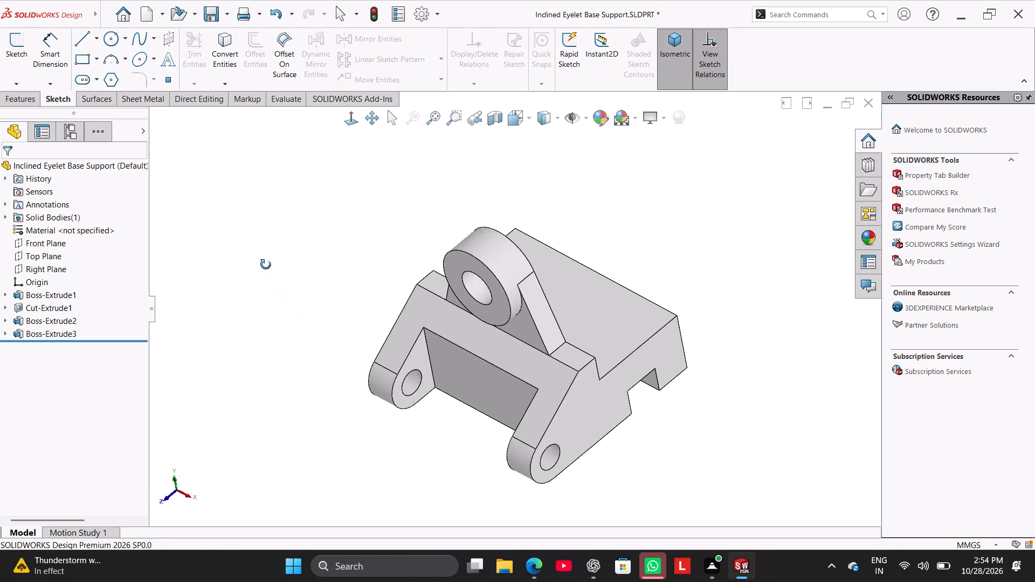
{"action": "middle_click_drag", "start_coordinate": [266, 265], "coordinate": [332, 240]}
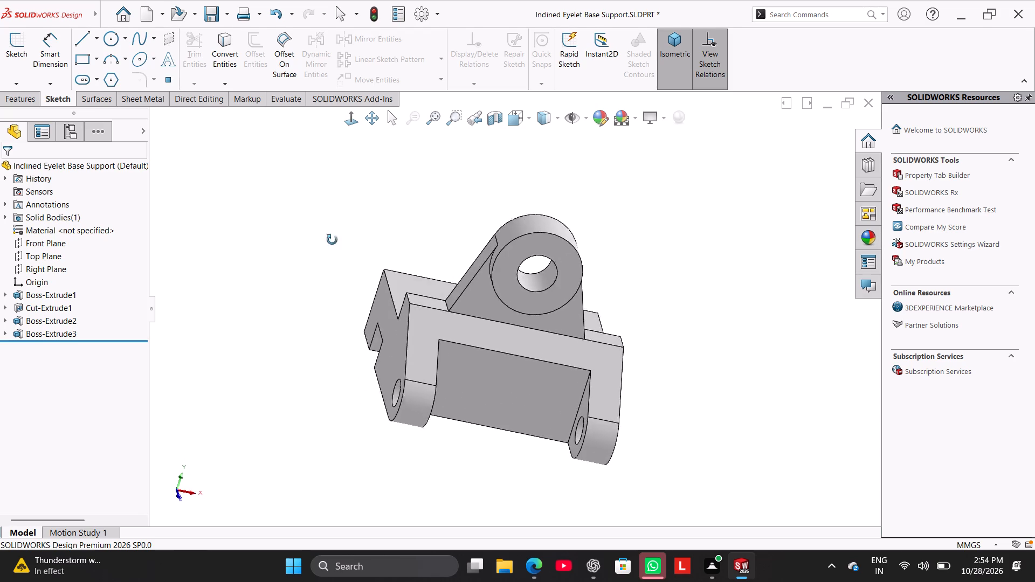
{"action": "middle_click_drag", "start_coordinate": [332, 240], "coordinate": [334, 300]}
{"action": "scroll", "coordinate": [335, 257], "scroll_direction": "up", "scroll_amount": 1}
{"action": "right_click_drag", "start_coordinate": [270, 324], "coordinate": [327, 253]}
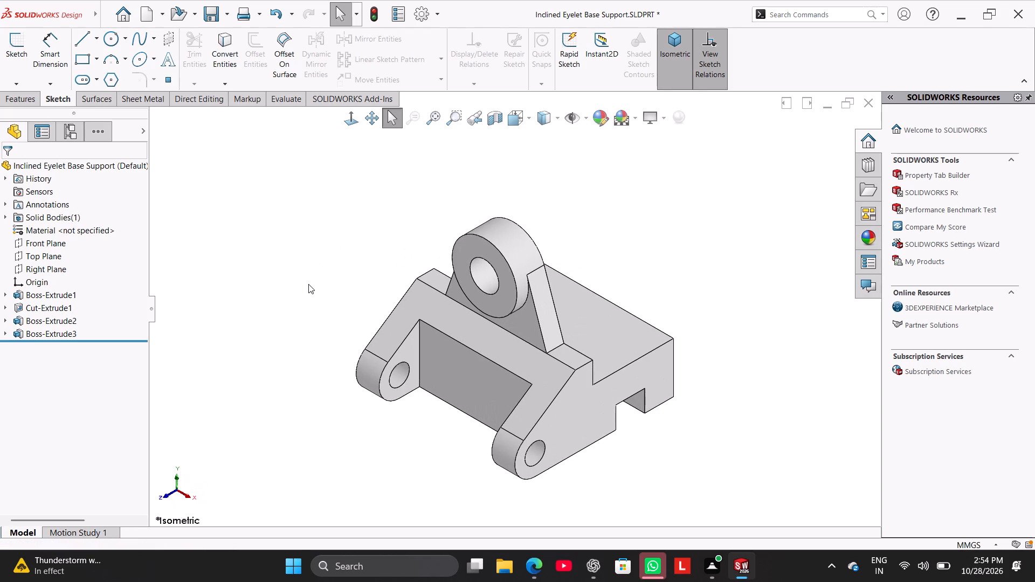
{"action": "middle_click_drag", "start_coordinate": [306, 285], "coordinate": [296, 288]}
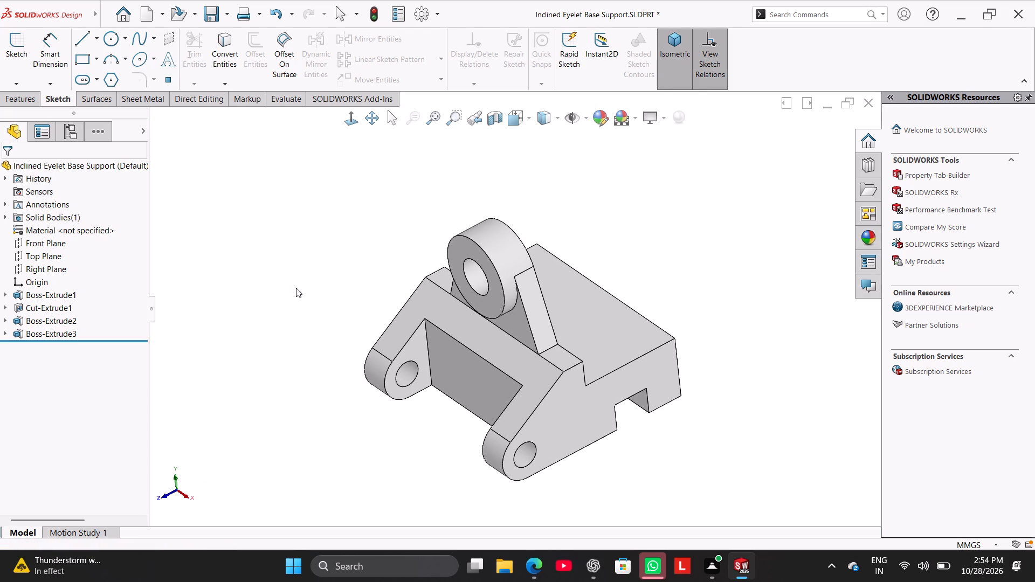
Start a Hole Wizard hole using the legacy hole category with the Counterbored type.
{"action": "left_click", "coordinate": [34, 94]}
{"action": "left_click", "coordinate": [232, 58]}
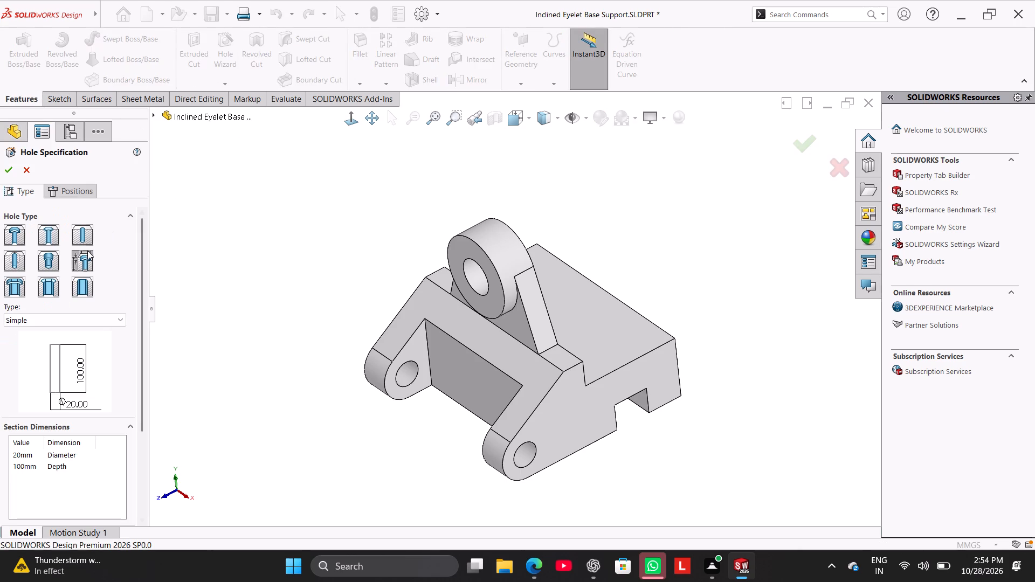
{"action": "left_click", "coordinate": [84, 258]}
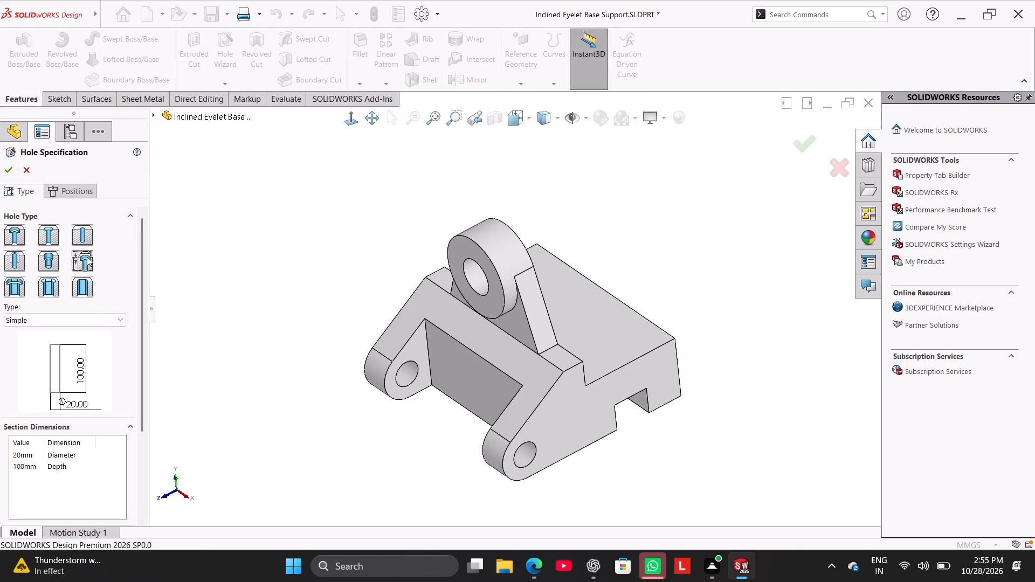
{"action": "left_click", "coordinate": [87, 257]}
{"action": "left_click", "coordinate": [94, 317]}
{"action": "left_click", "coordinate": [84, 393]}
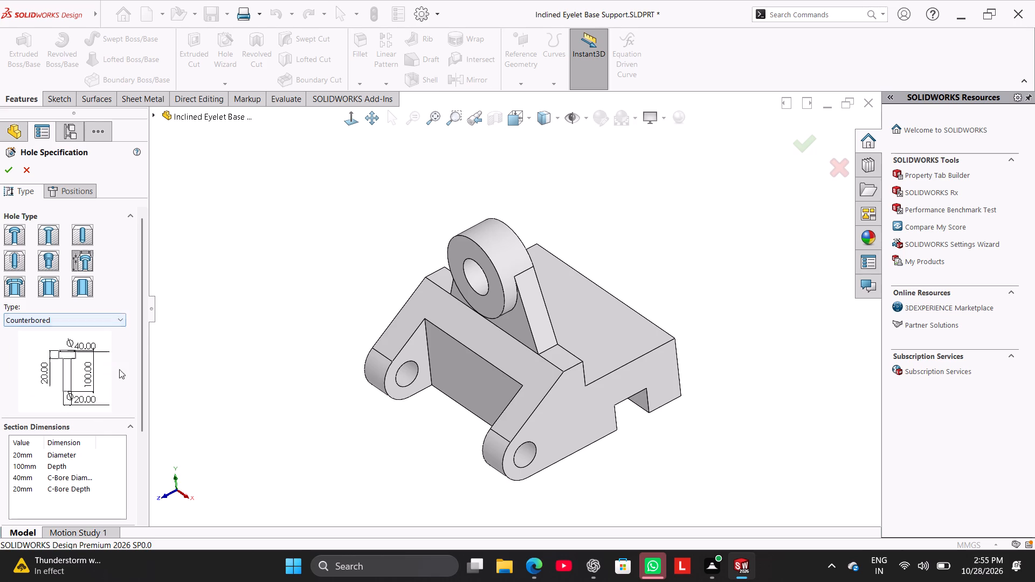
Set the legacy hole's counterbore diameter to 24 mm and its counterbore depth to 6 mm.
{"action": "left_click_drag", "start_coordinate": [145, 334], "coordinate": [142, 383]}
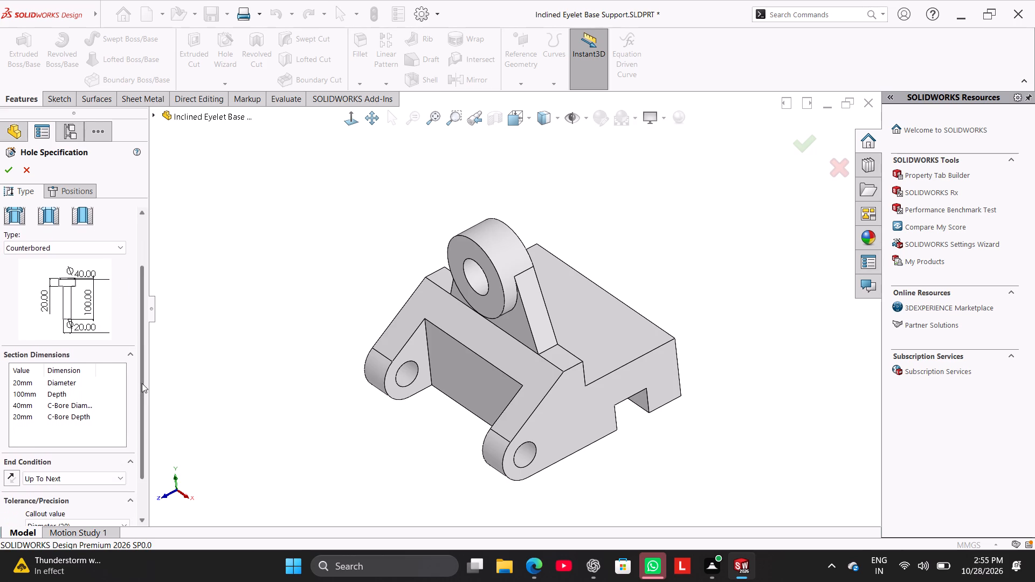
{"action": "left_click_drag", "start_coordinate": [142, 383], "coordinate": [135, 395]}
{"action": "left_click", "coordinate": [33, 386]}
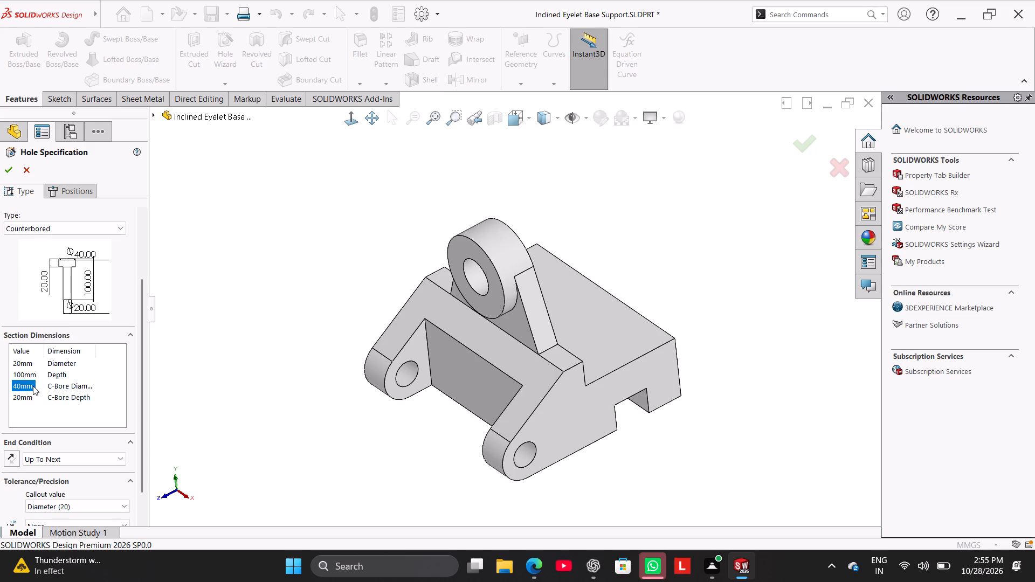
{"action": "type", "text": "24"}
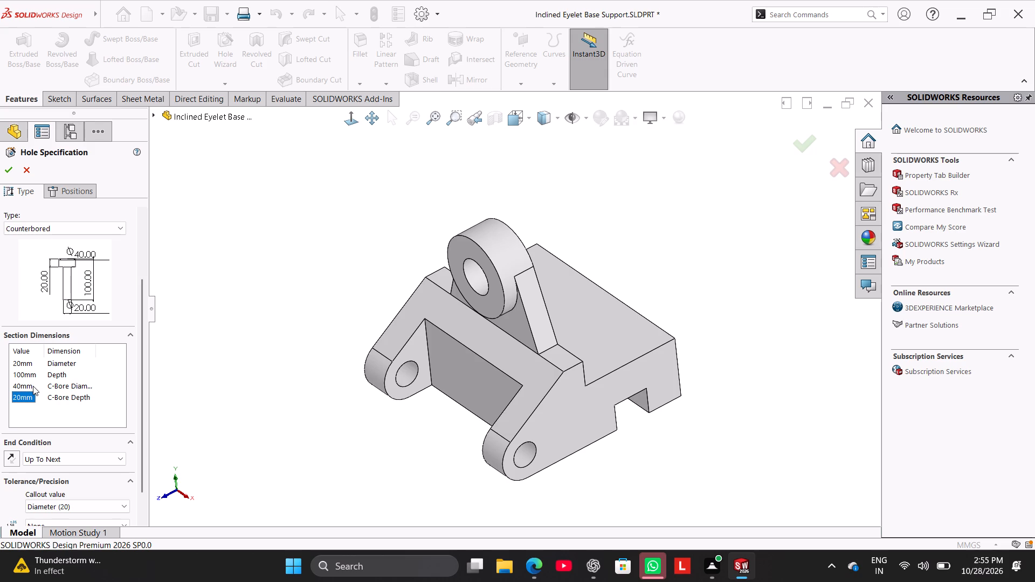
{"action": "key", "text": "Return"}
{"action": "left_click", "coordinate": [32, 377]}
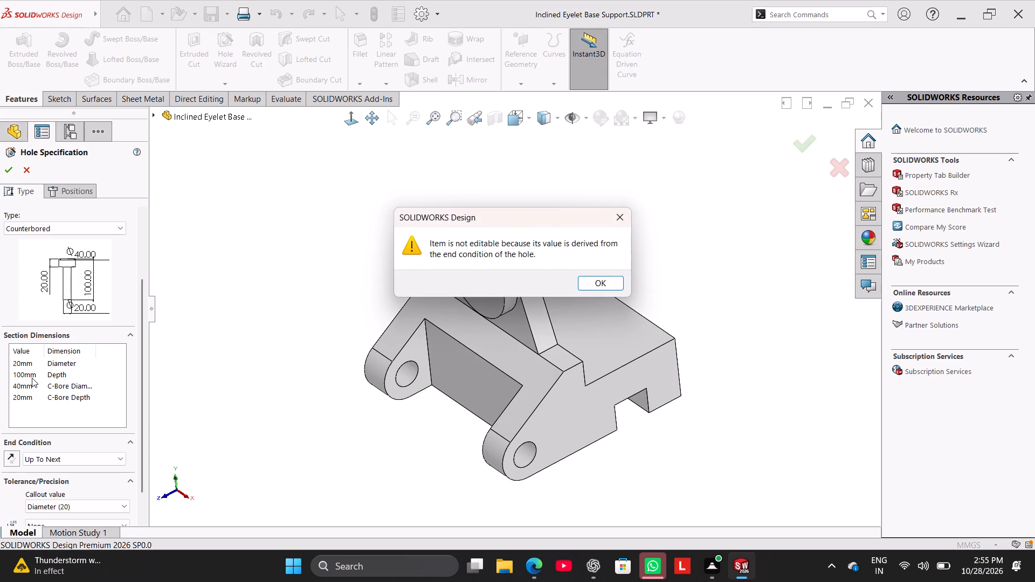
{"action": "left_click", "coordinate": [32, 379]}
{"action": "left_click", "coordinate": [619, 213]}
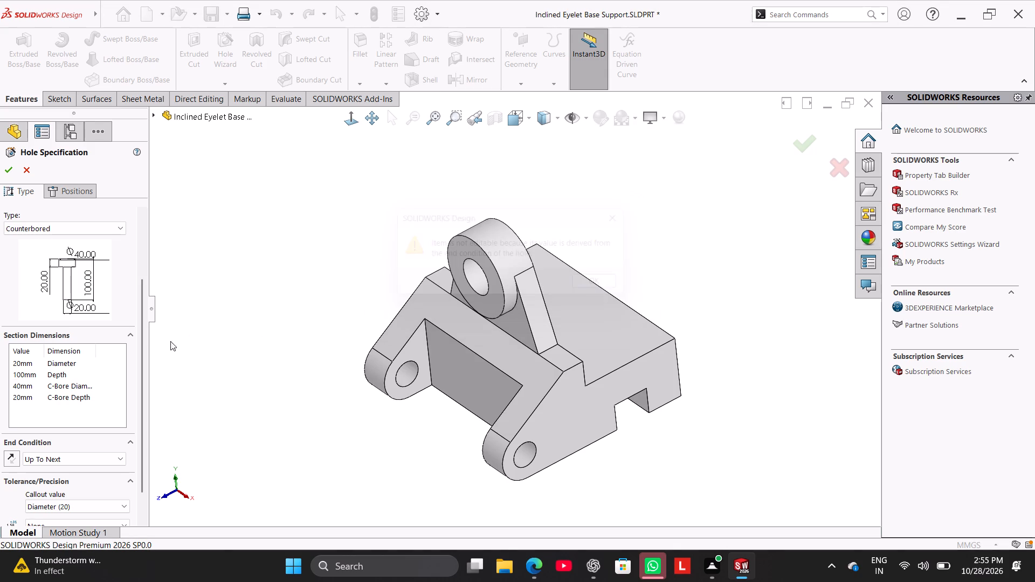
{"action": "double_click", "coordinate": [33, 387]}
{"action": "type", "text": "24"}
{"action": "key", "text": "Return"}
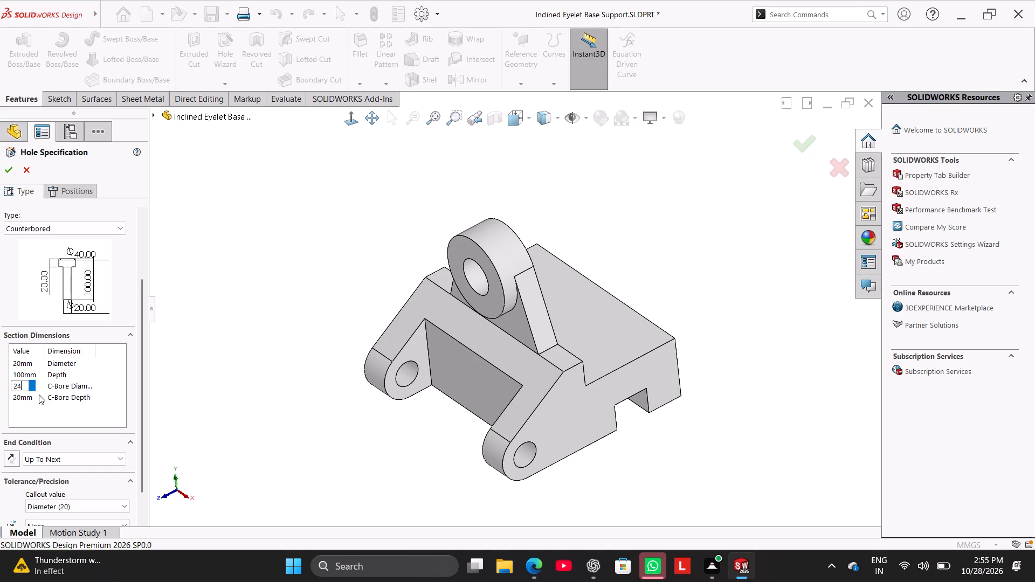
{"action": "double_click", "coordinate": [27, 399]}
{"action": "key", "text": "6"}
{"action": "key", "text": "Return"}
Set the main diameter of the counterbored hole to 12 mm.
{"action": "left_click", "coordinate": [30, 359]}
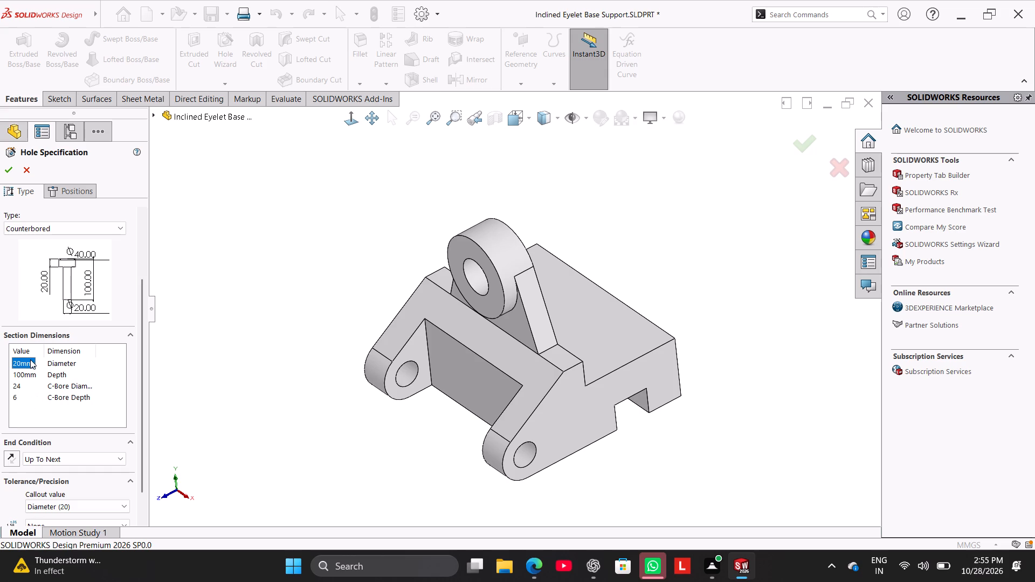
{"action": "type", "text": "12"}
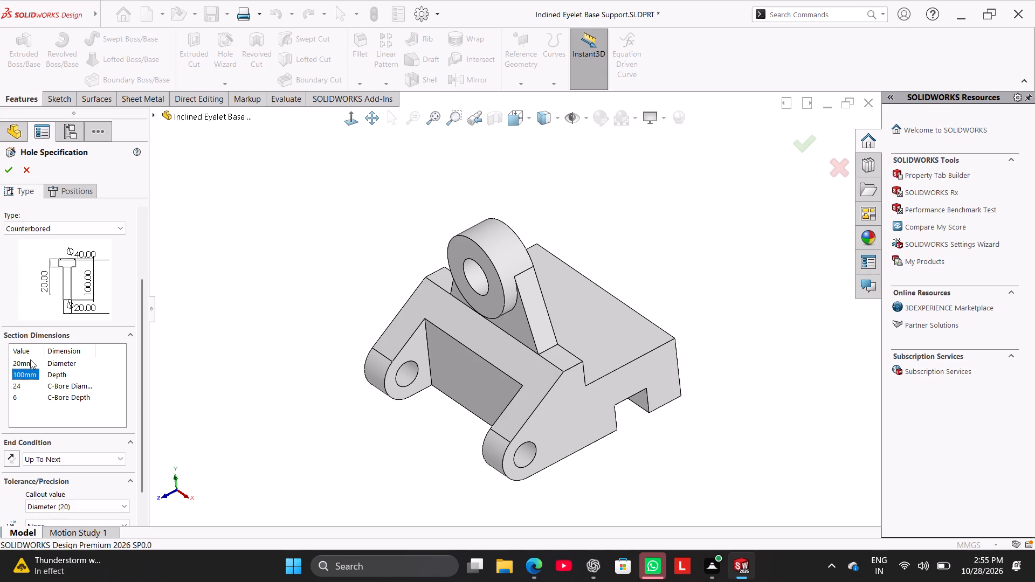
{"action": "double_click", "coordinate": [30, 359]}
{"action": "type", "text": "12"}
{"action": "key", "text": "Return"}
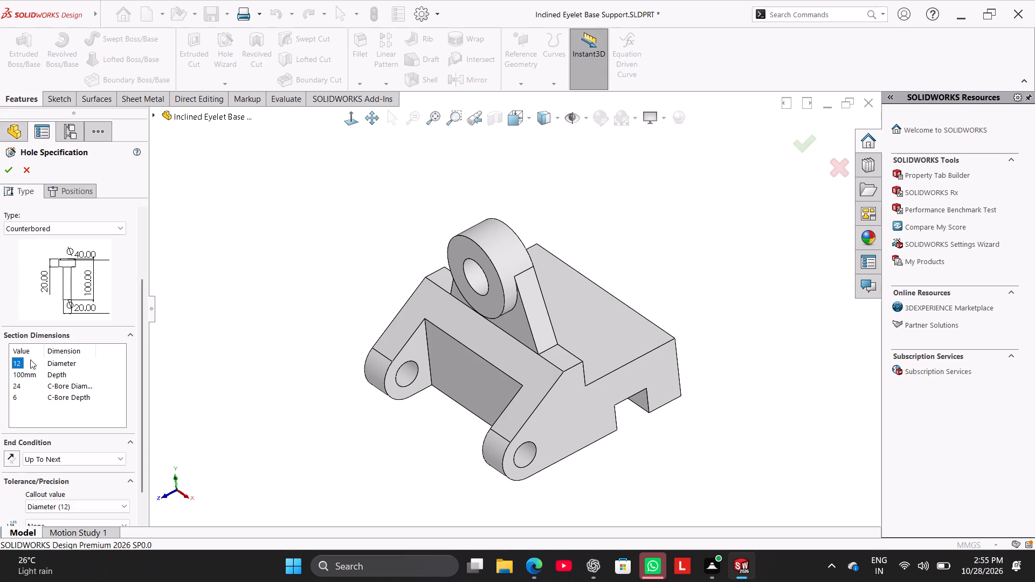
Place one counterbored hole on the base's upper face, about 36 mm in X and 13 mm in Y from the origin.
{"action": "left_click", "coordinate": [87, 198]}
{"action": "left_click", "coordinate": [601, 346]}
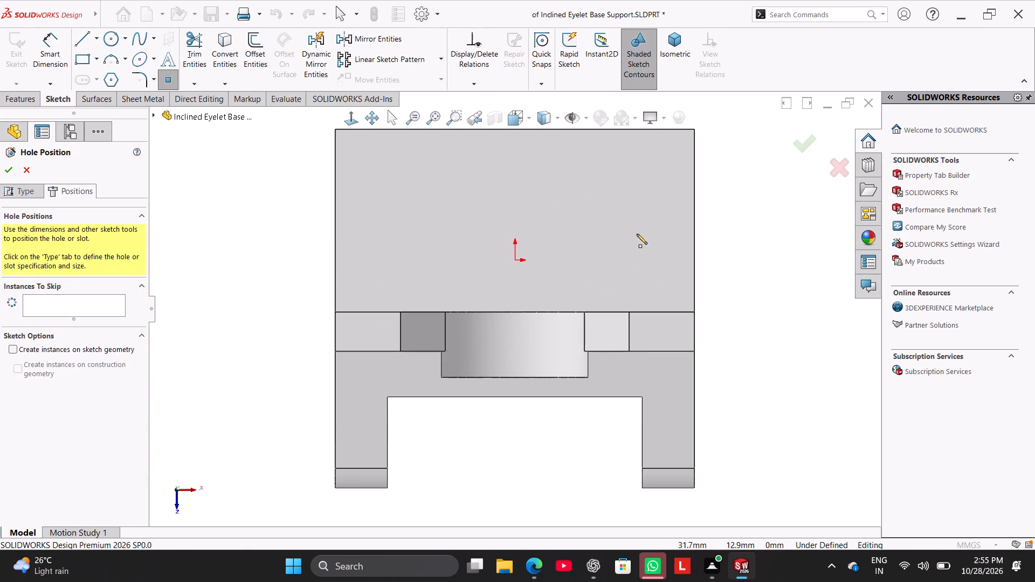
{"action": "left_click", "coordinate": [632, 219]}
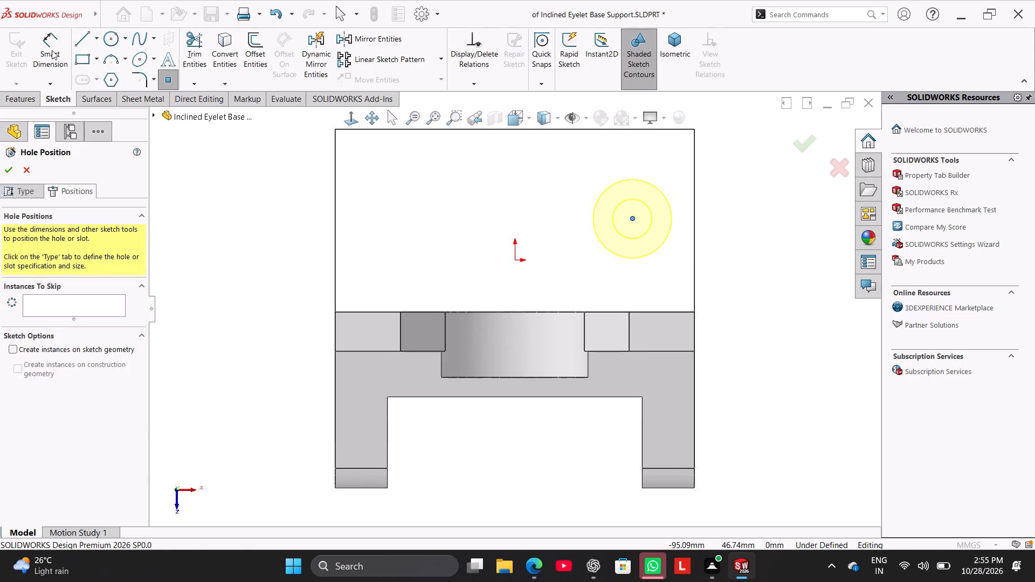
Dimension the hole centre 30 mm from the upper face's edge nearest the ring boss.
{"action": "left_click", "coordinate": [51, 50]}
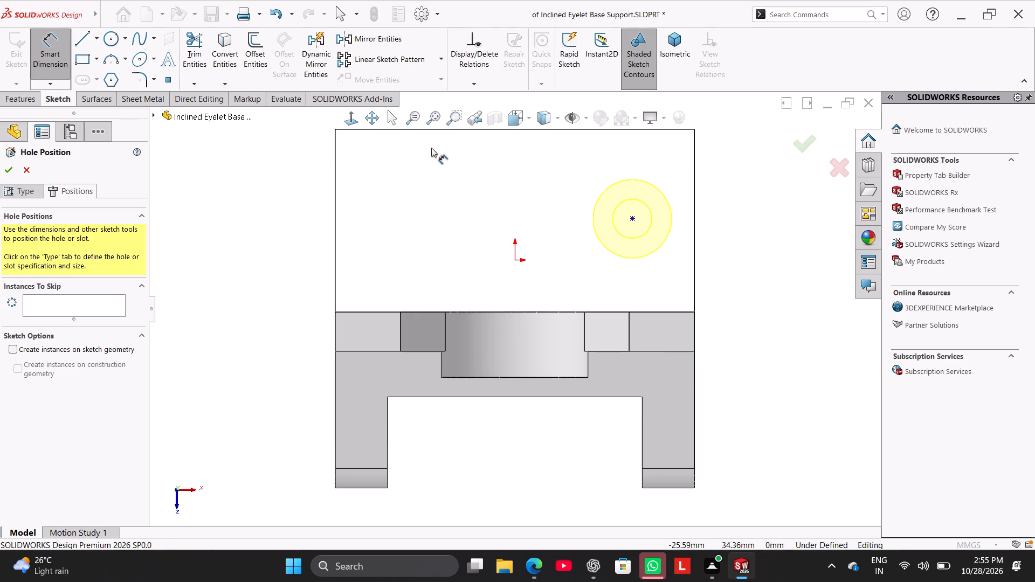
{"action": "left_click", "coordinate": [633, 218]}
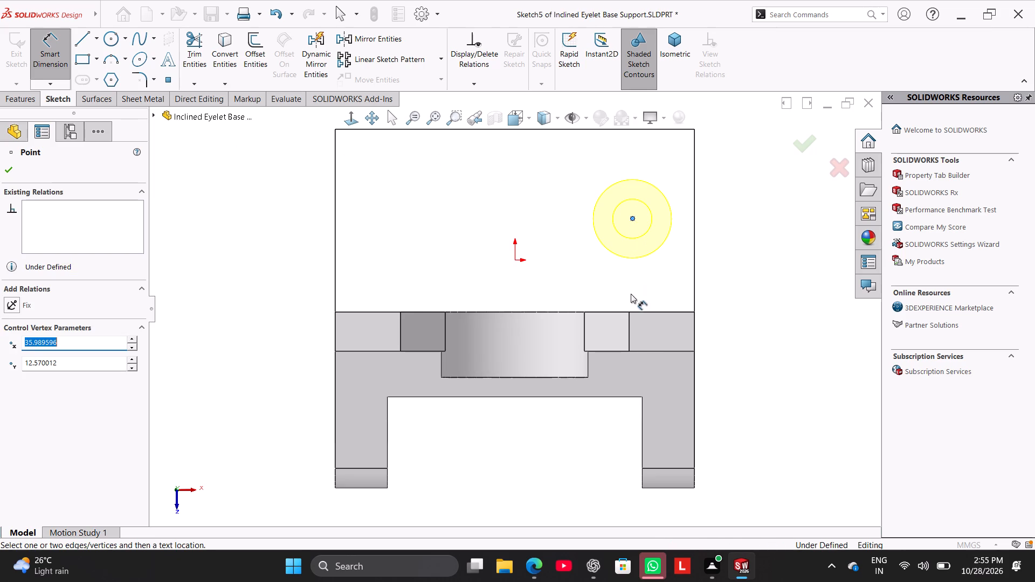
{"action": "left_click", "coordinate": [640, 311]}
{"action": "left_click", "coordinate": [718, 268]}
{"action": "type", "text": "30"}
{"action": "key", "text": "Return"}
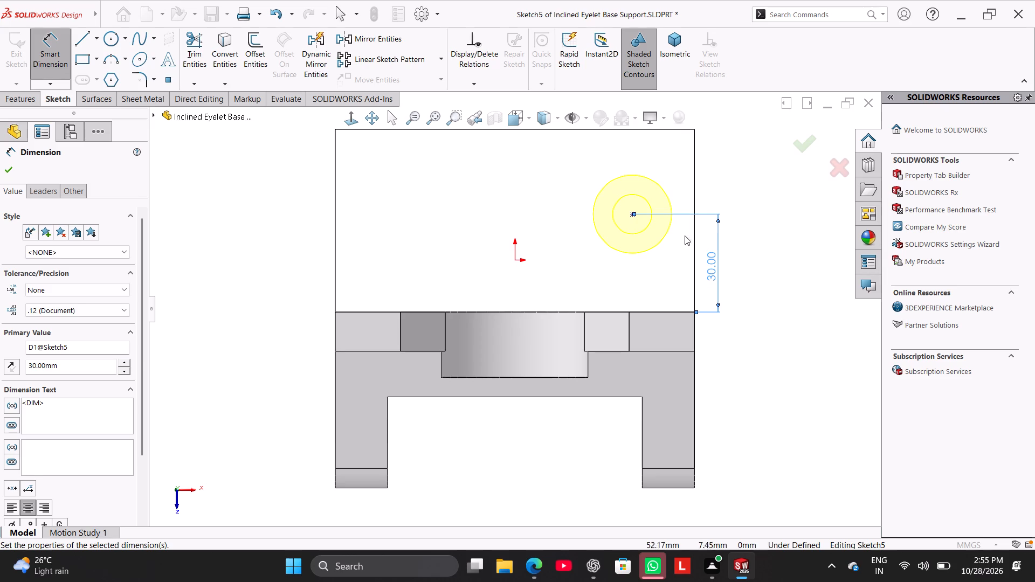
Dimension the hole centre 20 mm from the upper face's nearest side edge and finish dimensioning.
{"action": "left_click", "coordinate": [633, 214]}
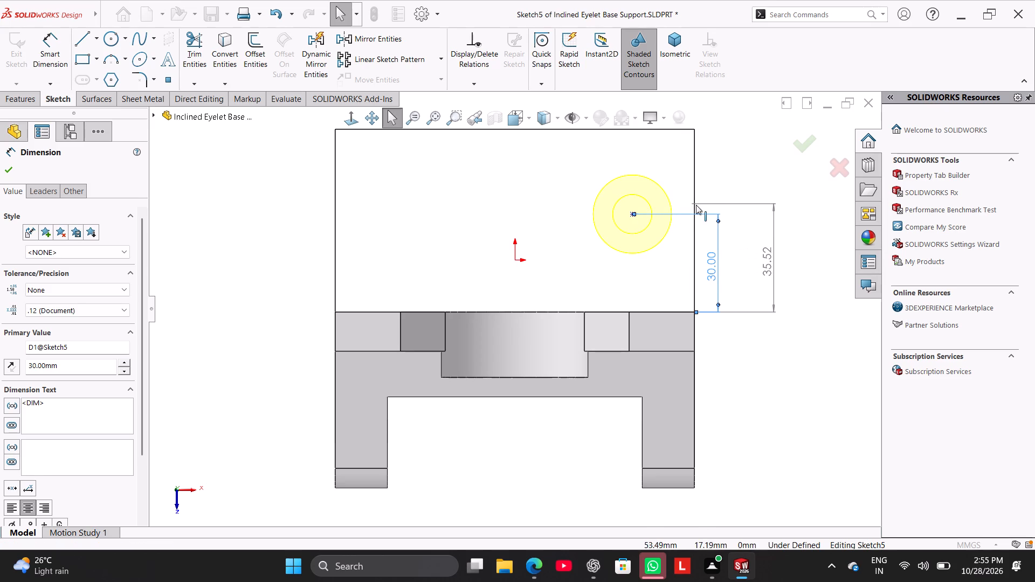
{"action": "left_click", "coordinate": [63, 71]}
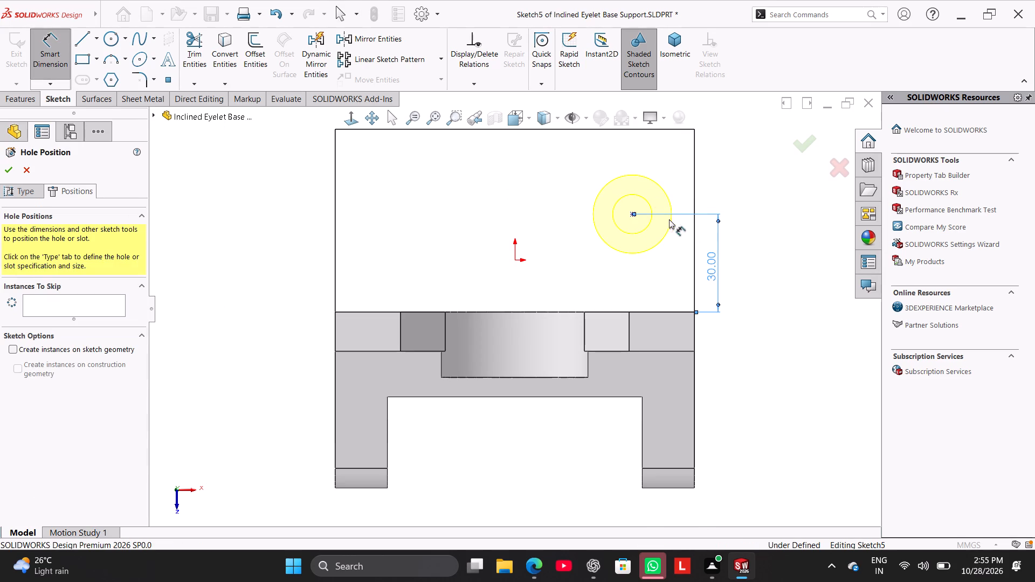
{"action": "left_click", "coordinate": [632, 215]}
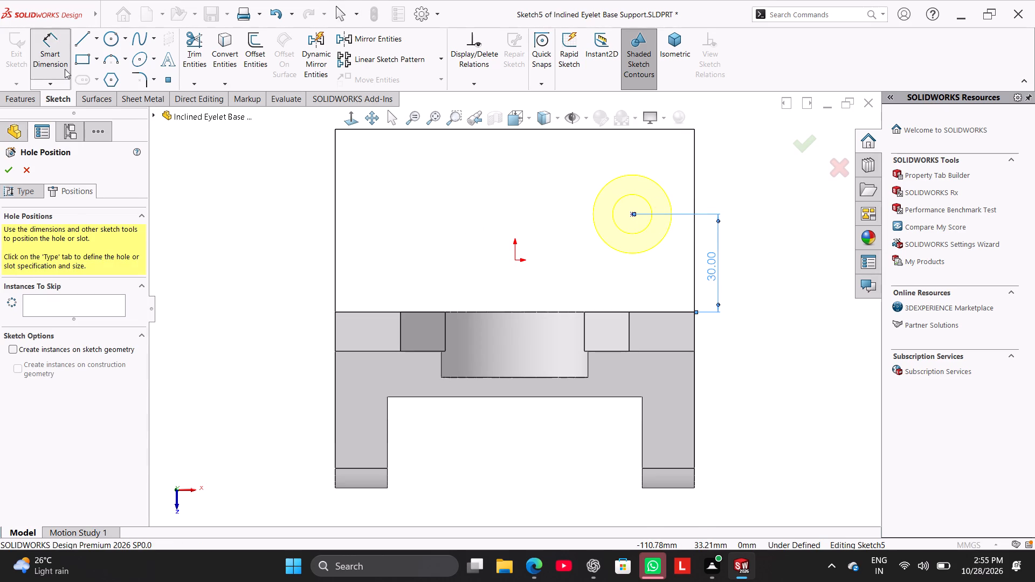
{"action": "left_click", "coordinate": [64, 66]}
{"action": "left_click", "coordinate": [53, 43]}
{"action": "scroll", "coordinate": [799, 151], "scroll_direction": "up", "scroll_amount": 2}
{"action": "scroll", "coordinate": [733, 178], "scroll_direction": "down", "scroll_amount": 3}
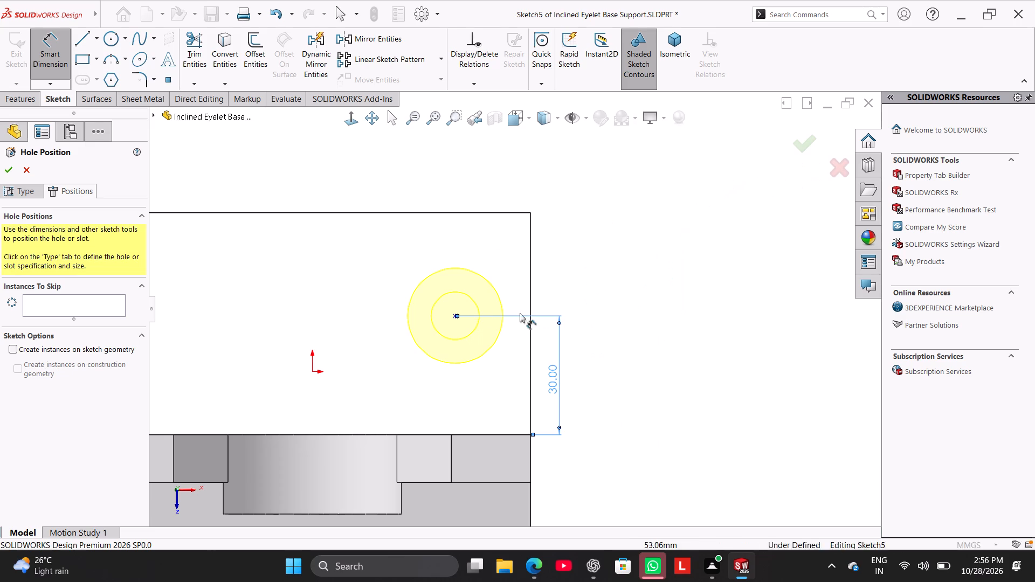
{"action": "left_click", "coordinate": [452, 315]}
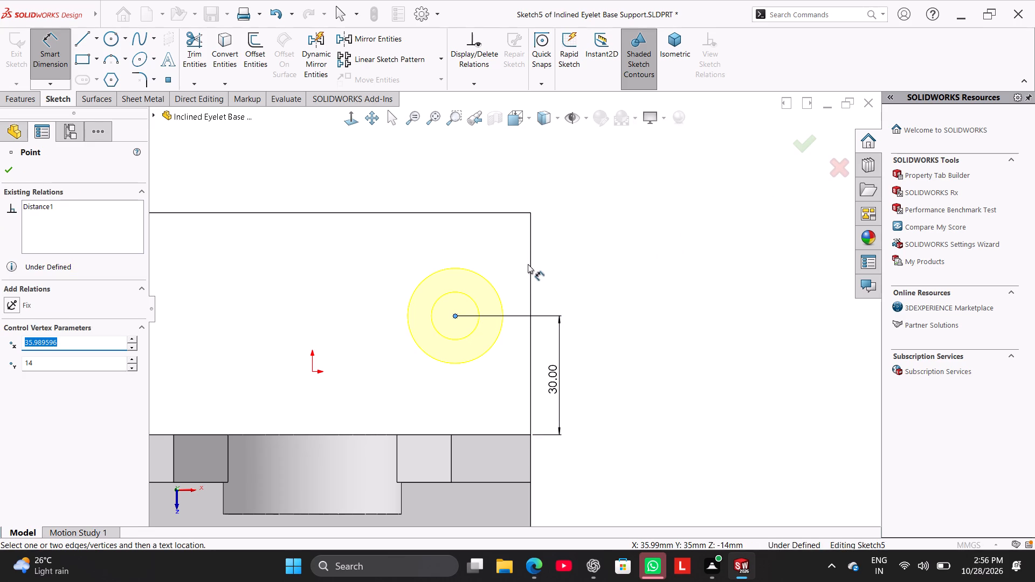
{"action": "left_click", "coordinate": [529, 266]}
{"action": "left_click", "coordinate": [503, 177]}
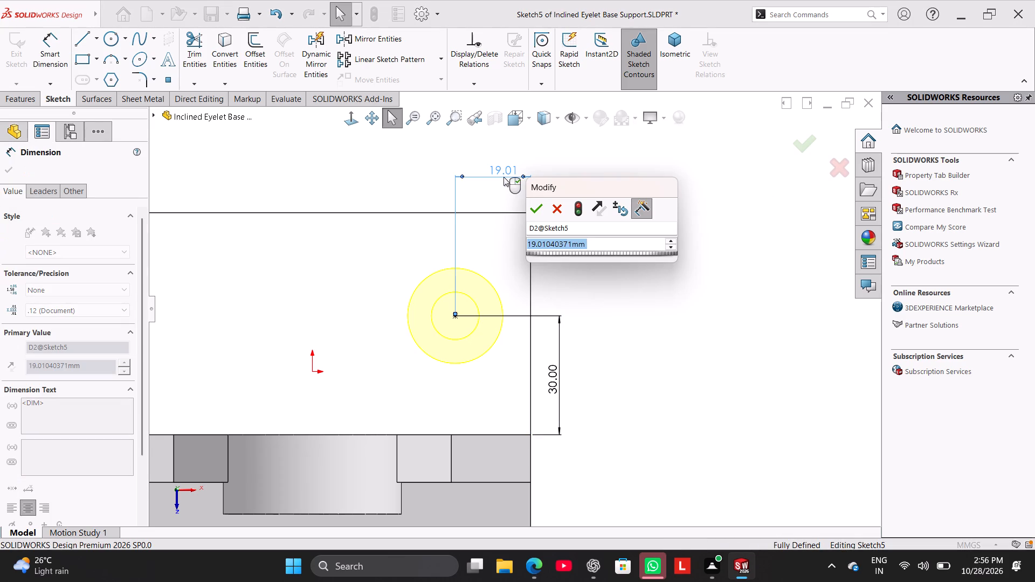
{"action": "type", "text": "20"}
{"action": "key", "text": "Return"}
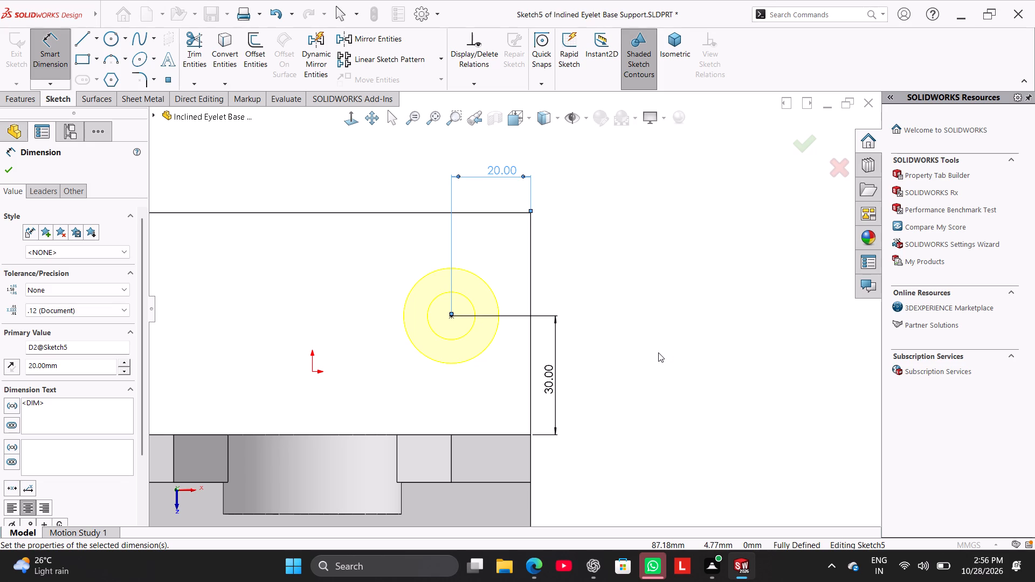
{"action": "right_click_drag", "start_coordinate": [658, 352], "coordinate": [684, 318]}
{"action": "scroll", "coordinate": [578, 304], "scroll_direction": "up", "scroll_amount": 5}
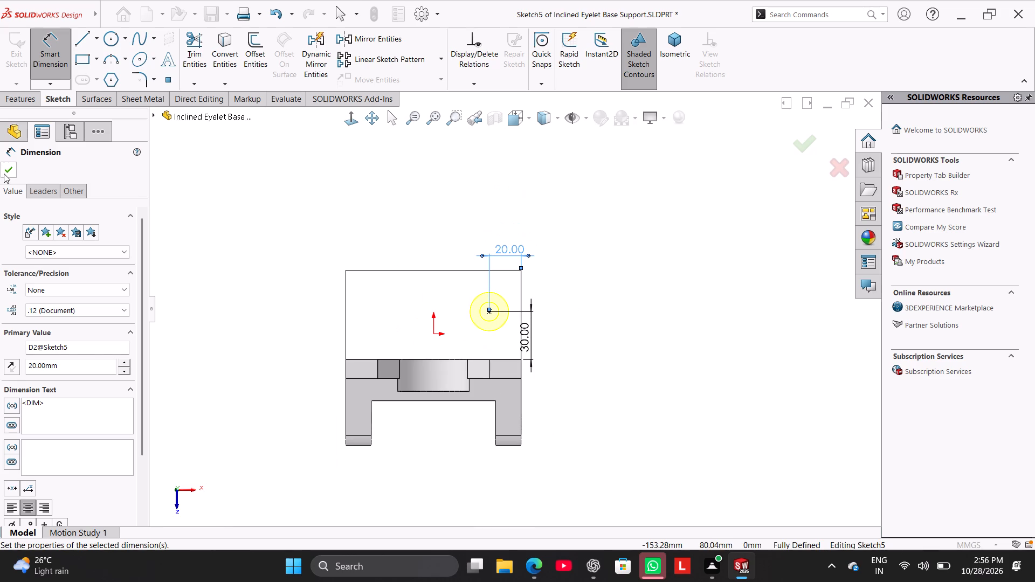
{"action": "left_click", "coordinate": [4, 174]}
Set up a linear sketch pattern along the upper face's back edge with 3 instances at 35 mm spacing.
{"action": "left_click", "coordinate": [423, 59]}
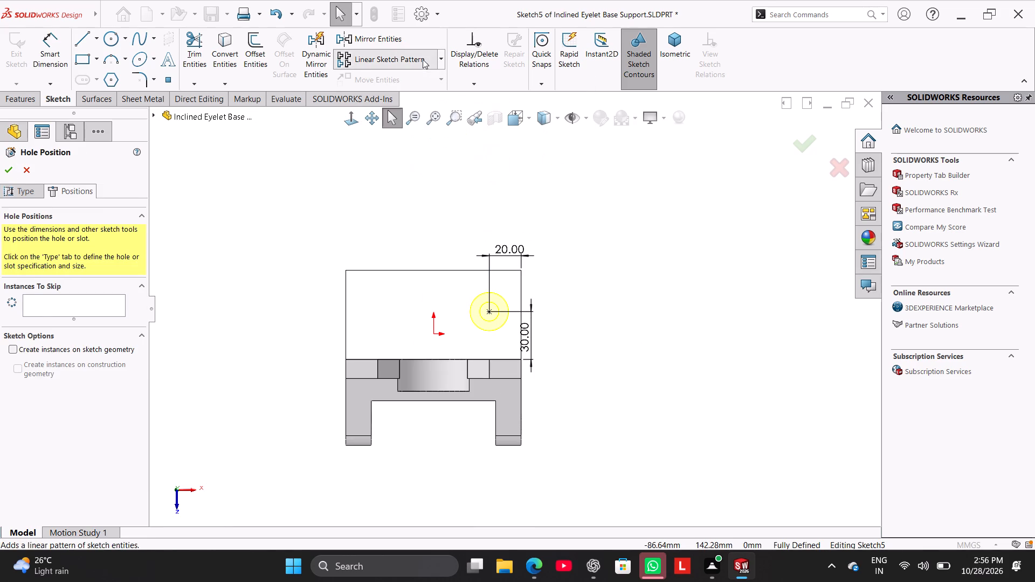
{"action": "left_click", "coordinate": [451, 272]}
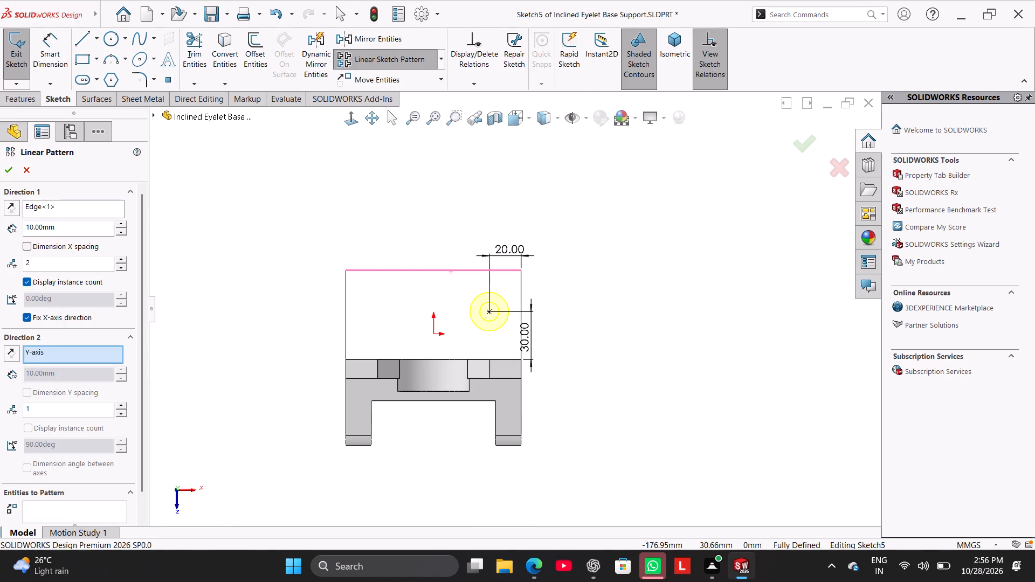
{"action": "double_click", "coordinate": [81, 264]}
{"action": "key", "text": "3"}
{"action": "key", "text": "Return"}
{"action": "double_click", "coordinate": [92, 231]}
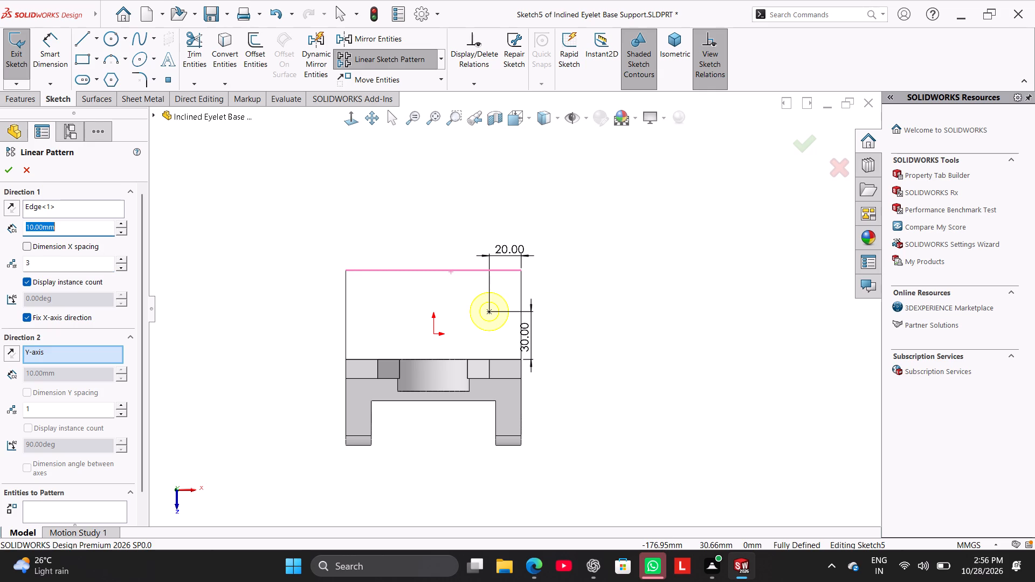
{"action": "type", "text": "35"}
{"action": "key", "text": "Return"}
Pattern the hole's centre point, with Direction 1 running inward across the upper face, and accept the pattern.
{"action": "left_click", "coordinate": [12, 207]}
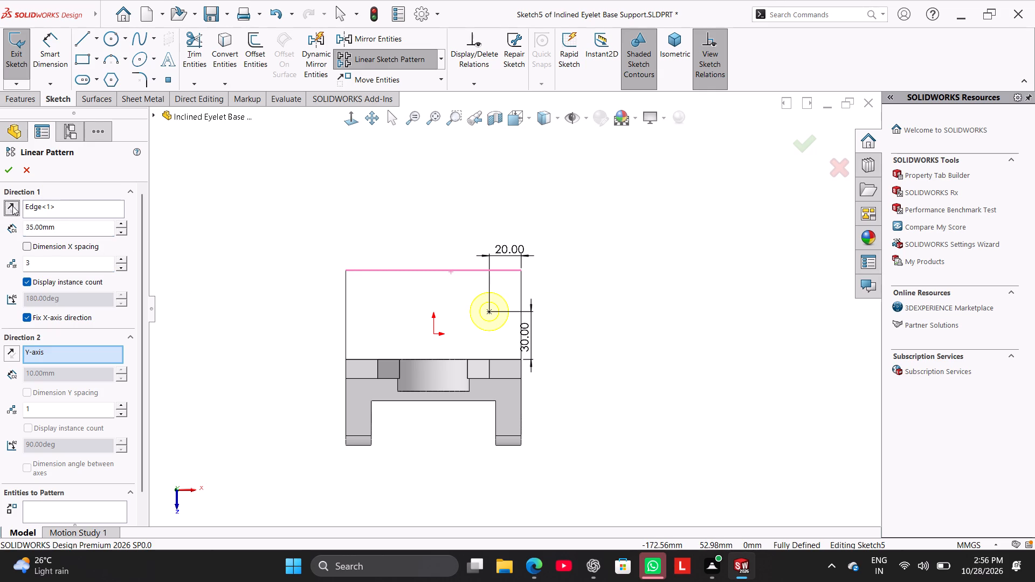
{"action": "left_click", "coordinate": [12, 206]}
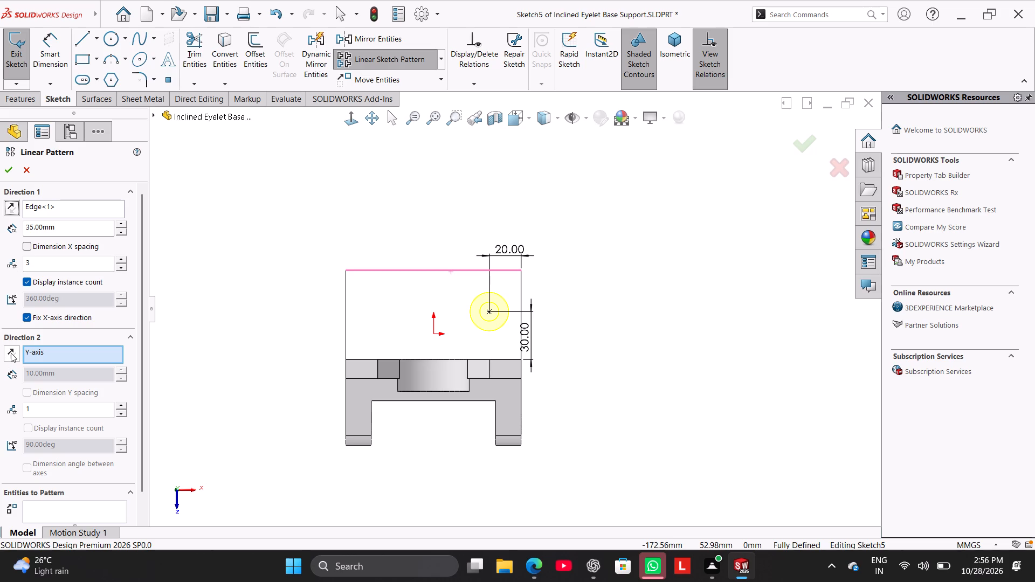
{"action": "left_click", "coordinate": [11, 353]}
{"action": "left_click", "coordinate": [11, 353]}
{"action": "scroll", "coordinate": [220, 321], "scroll_direction": "down", "scroll_amount": 1}
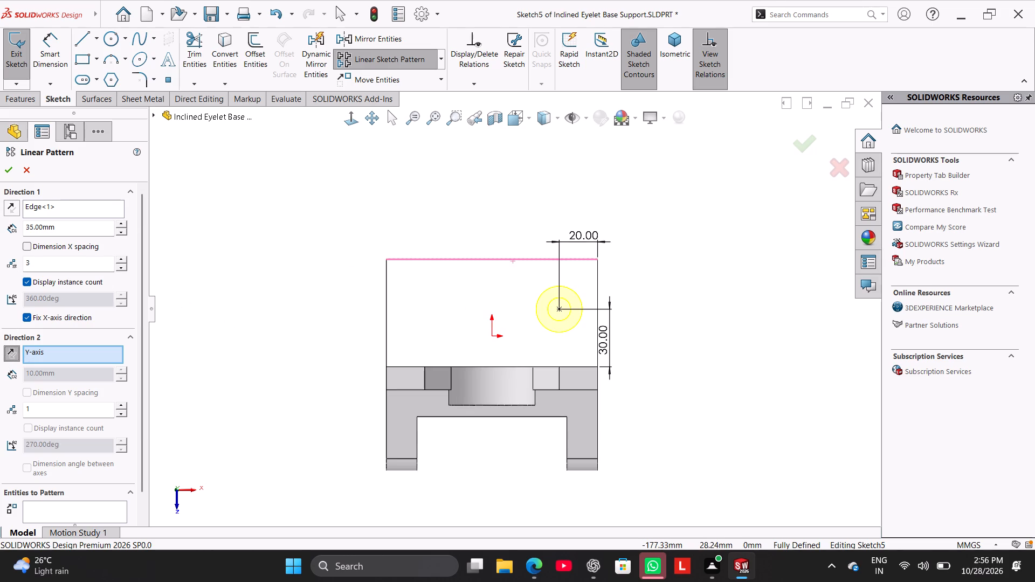
{"action": "left_click", "coordinate": [65, 512]}
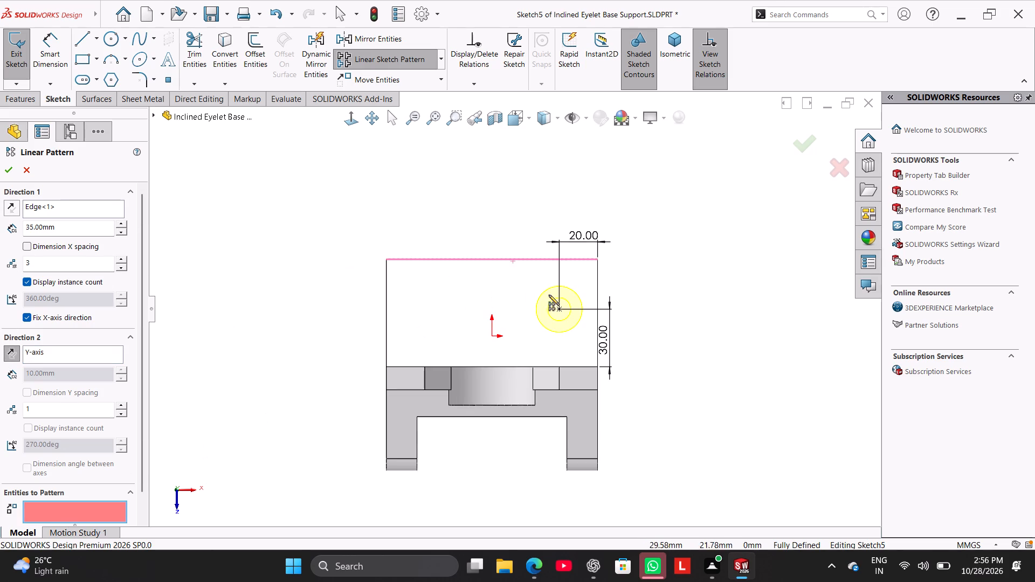
{"action": "left_click", "coordinate": [558, 312]}
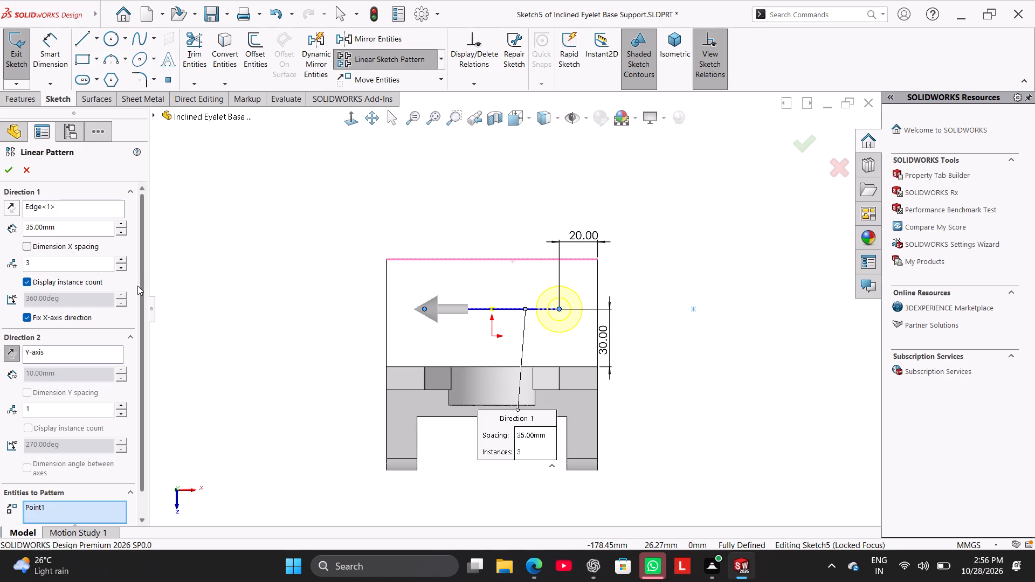
{"action": "left_click", "coordinate": [15, 212]}
{"action": "left_click", "coordinate": [15, 212]}
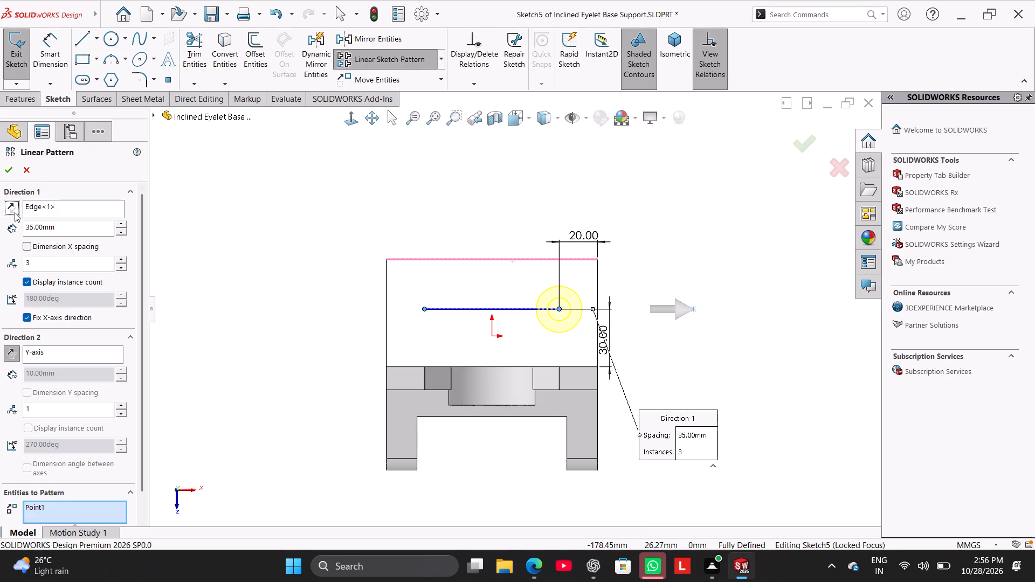
{"action": "left_click", "coordinate": [8, 356]}
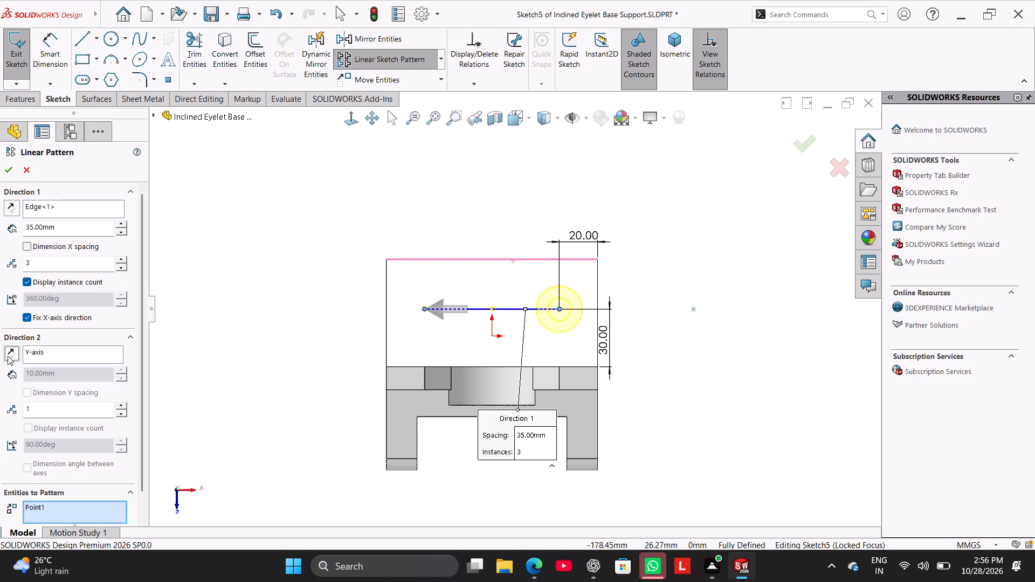
{"action": "left_click", "coordinate": [8, 356]}
{"action": "middle_click_drag", "start_coordinate": [236, 382], "coordinate": [236, 382]}
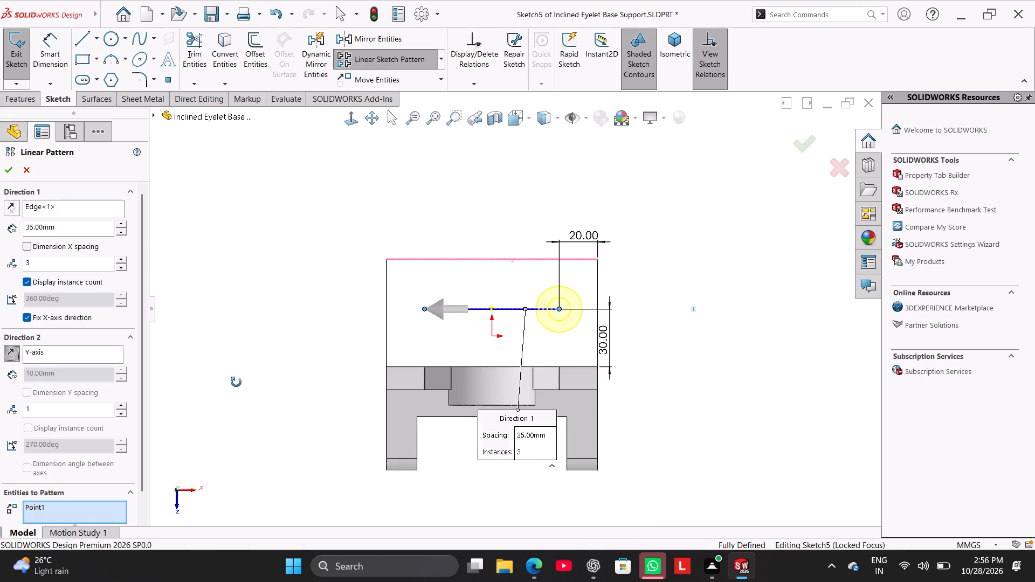
{"action": "middle_click_drag", "start_coordinate": [236, 382], "coordinate": [248, 394]}
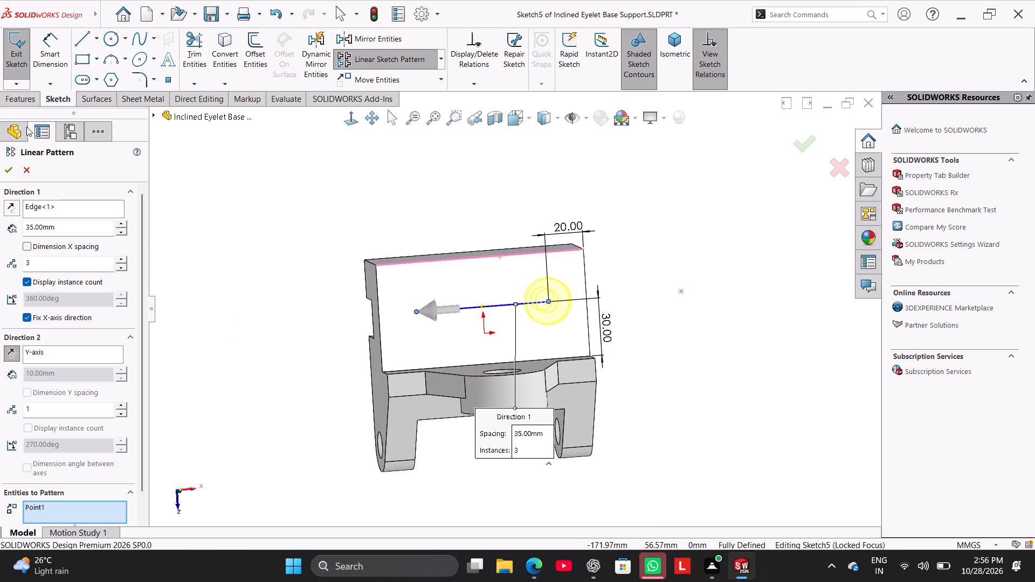
{"action": "left_click", "coordinate": [15, 168]}
Dimension the spacing between the original hole centre and the middle hole centre as 35 mm.
{"action": "middle_click_drag", "start_coordinate": [226, 299], "coordinate": [229, 288]}
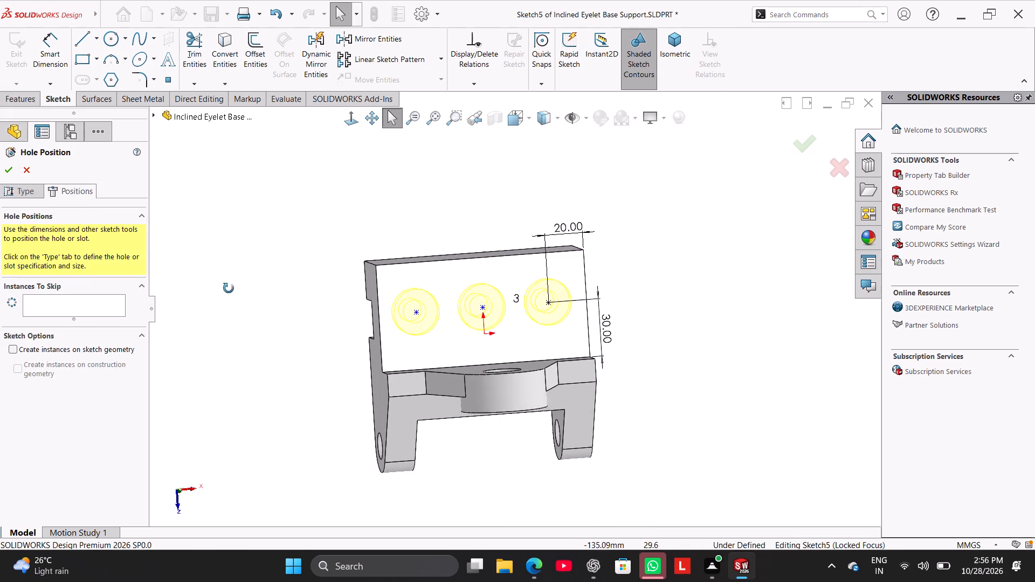
{"action": "middle_click_drag", "start_coordinate": [229, 288], "coordinate": [213, 289]}
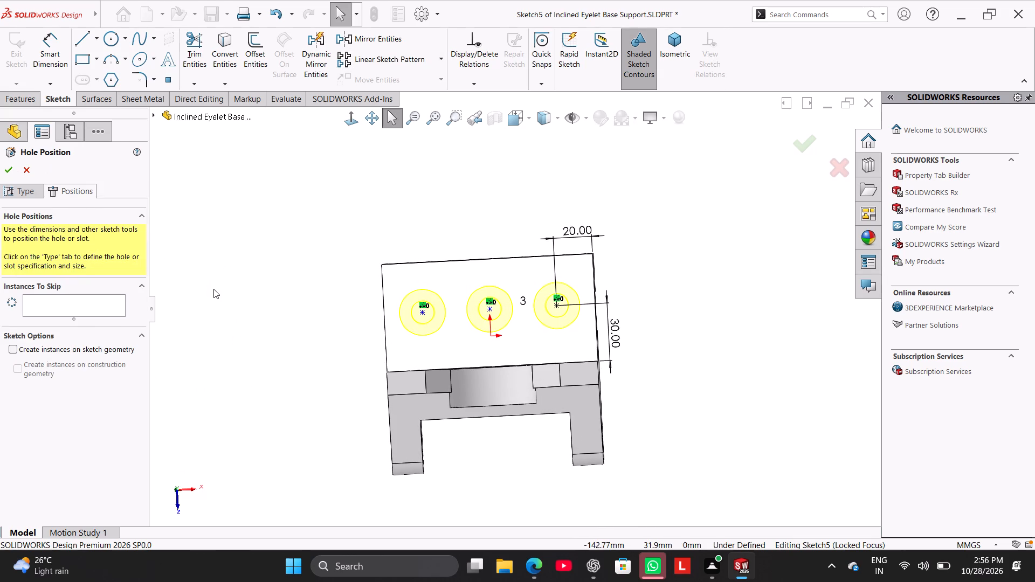
{"action": "left_click_drag", "start_coordinate": [46, 58], "coordinate": [51, 63]}
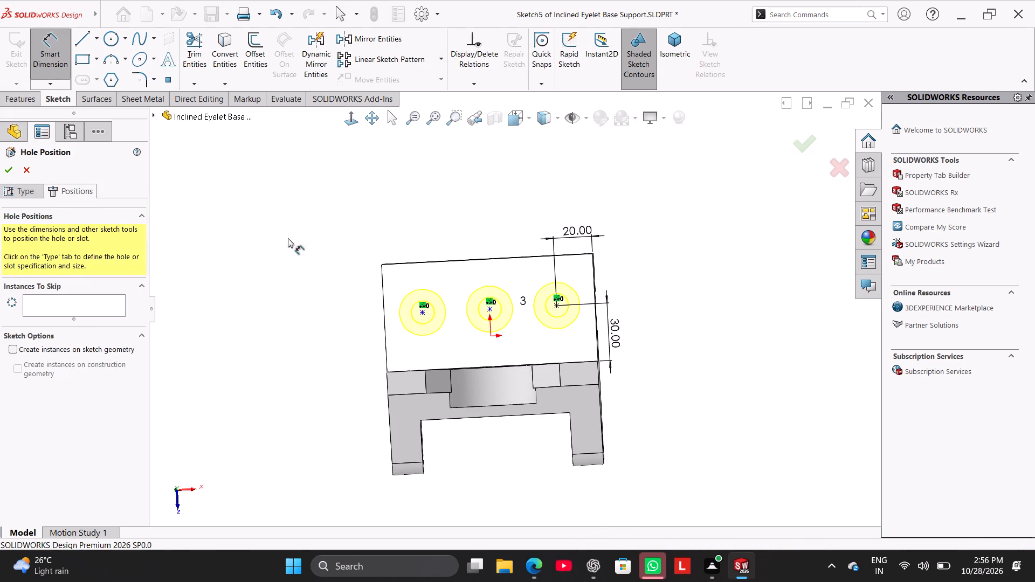
{"action": "left_click", "coordinate": [554, 308]}
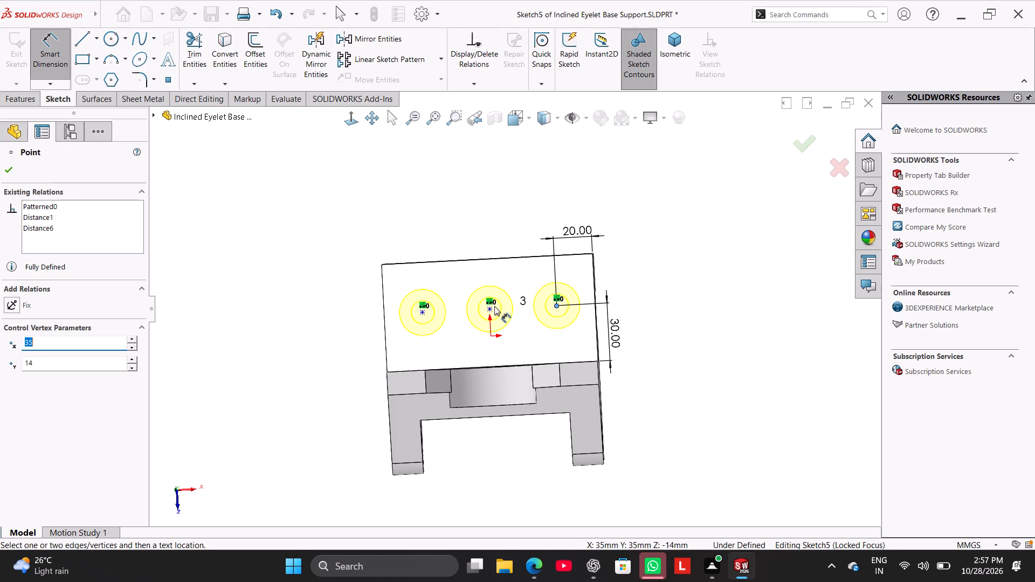
{"action": "left_click", "coordinate": [491, 308]}
{"action": "left_click", "coordinate": [509, 239]}
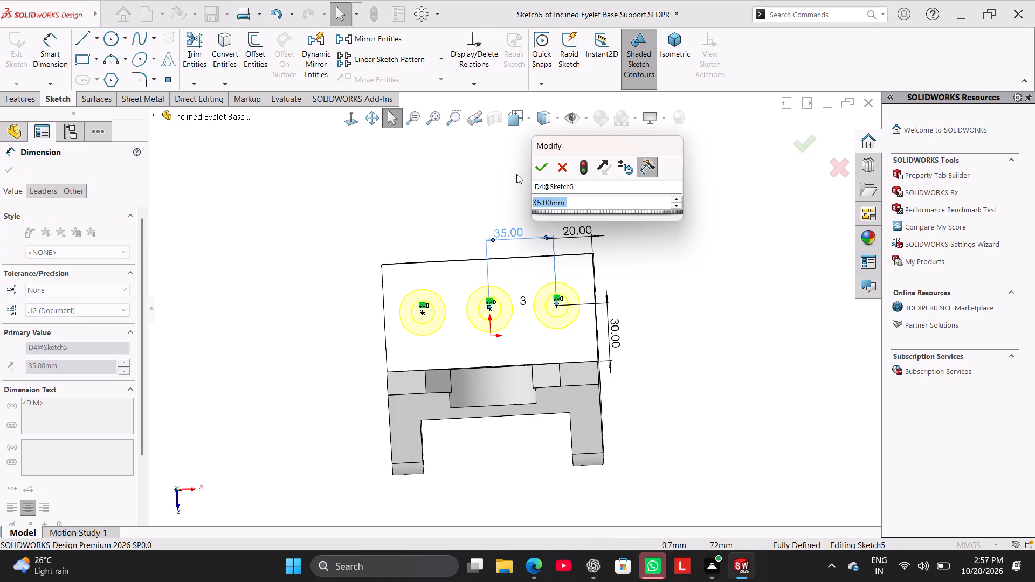
{"action": "left_click", "coordinate": [537, 170]}
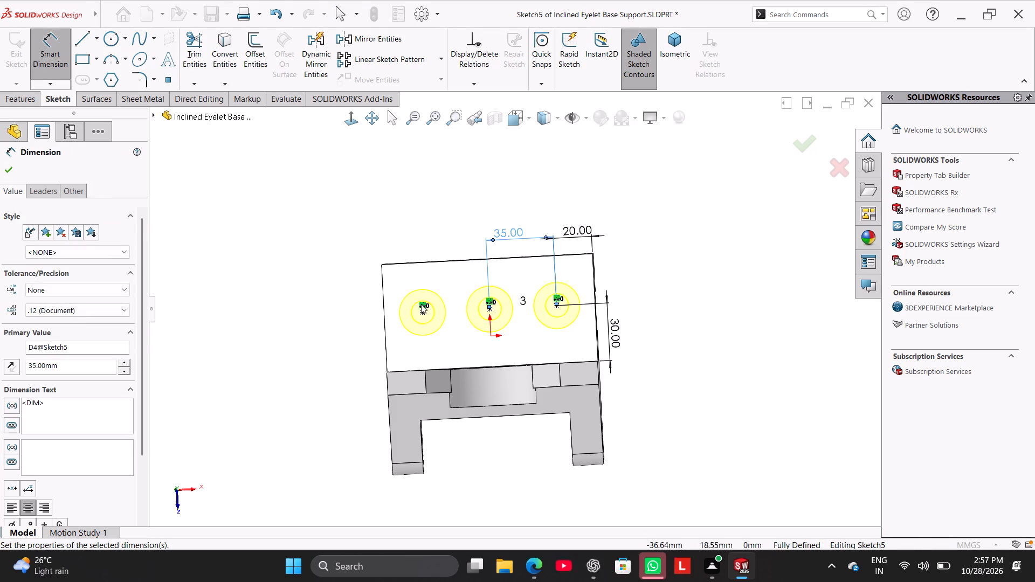
Finish dimensioning and accept the hole positions to create the three counterbored holes in the base's upper face.
{"action": "right_click", "coordinate": [346, 141]}
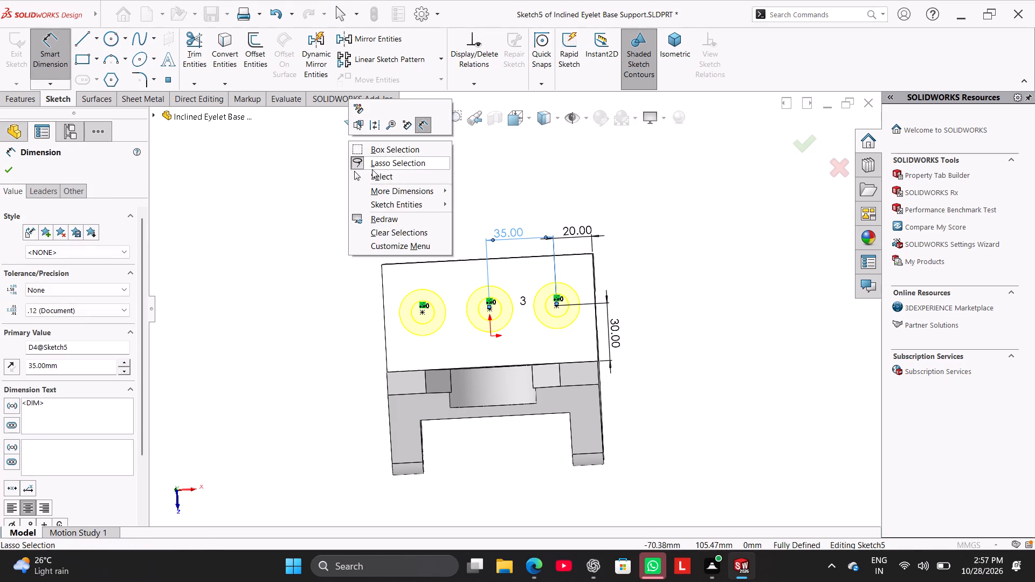
{"action": "left_click", "coordinate": [376, 175]}
{"action": "right_click_drag", "start_coordinate": [284, 315], "coordinate": [384, 183]}
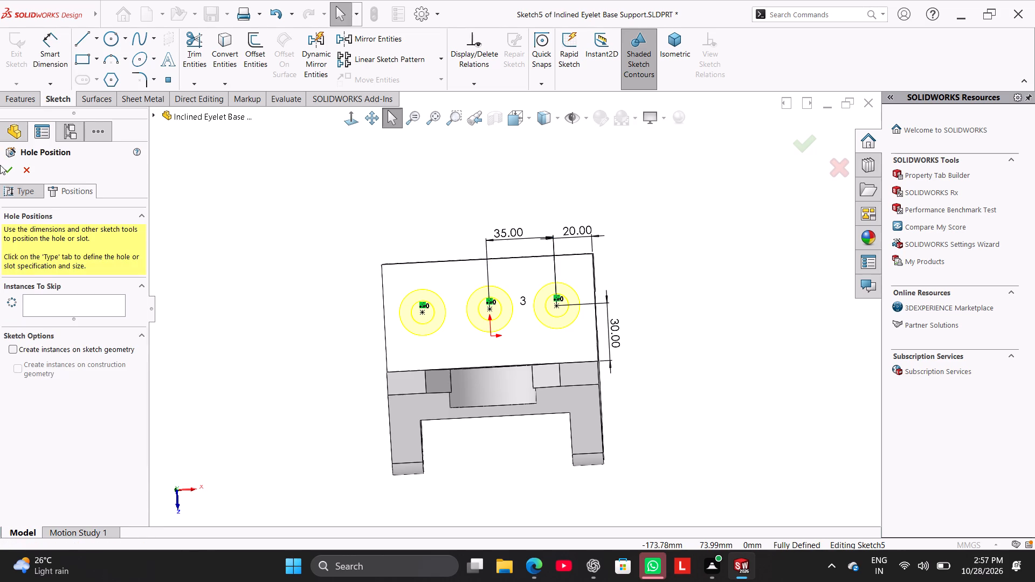
{"action": "left_click", "coordinate": [3, 167]}
Save the part as Inclined Eyelet Base Support.SLDPRT in the Worked folder, replacing the existing file.
{"action": "right_click_drag", "start_coordinate": [246, 316], "coordinate": [370, 208]}
{"action": "left_click", "coordinate": [232, 294]}
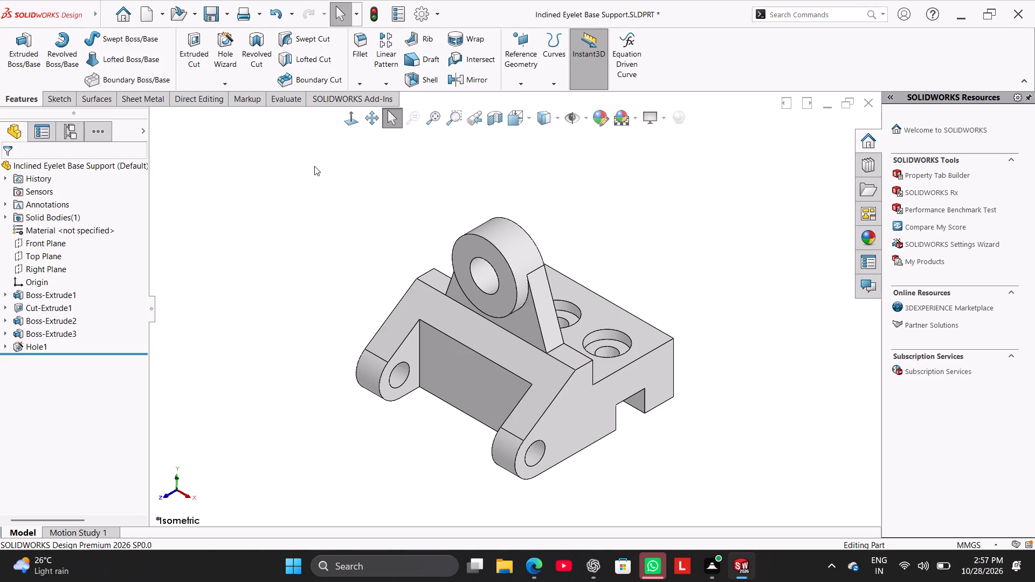
{"action": "left_click", "coordinate": [227, 13]}
{"action": "left_click", "coordinate": [234, 44]}
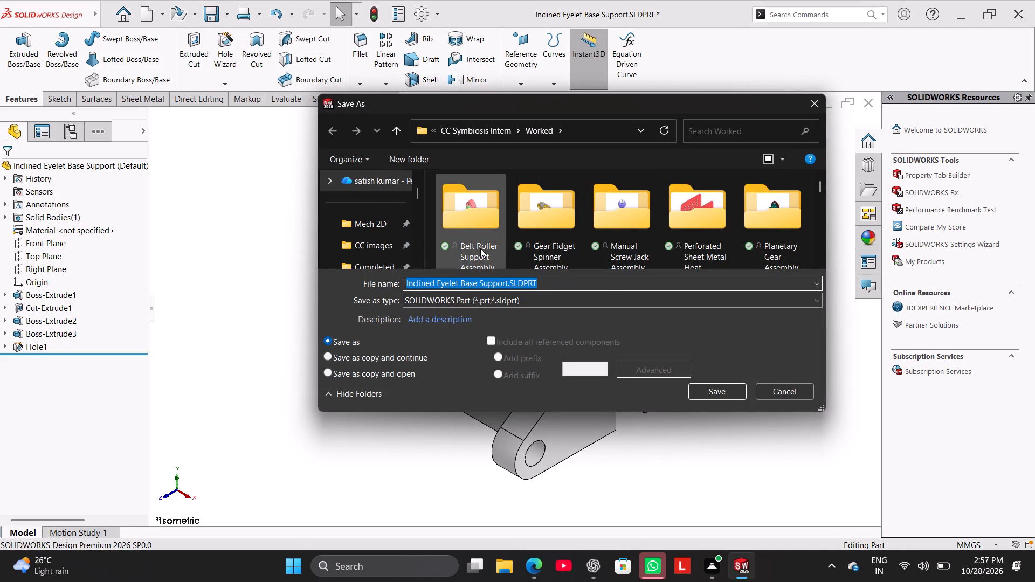
{"action": "left_click", "coordinate": [724, 397]}
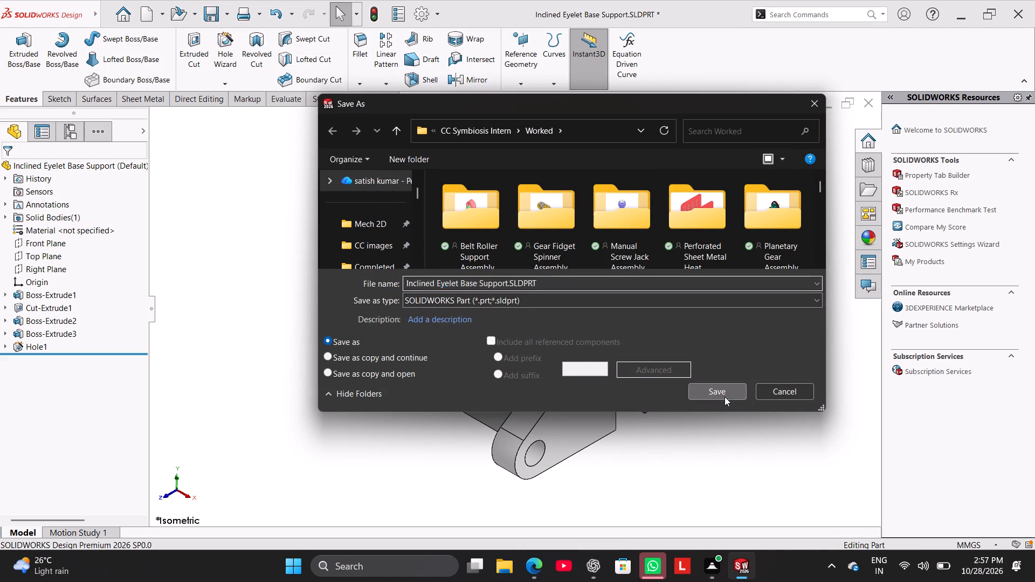
{"action": "left_click", "coordinate": [552, 287]}
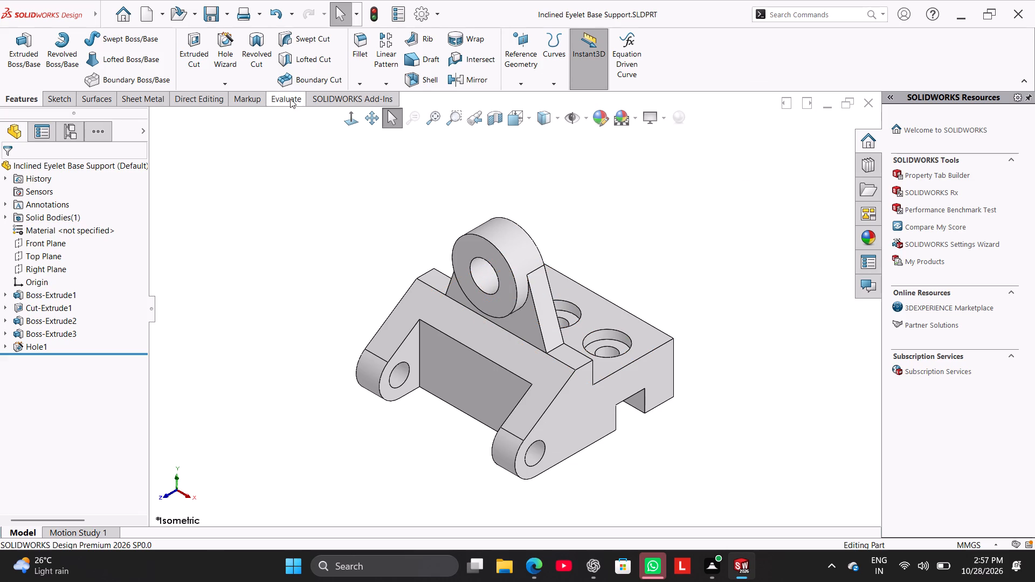
Save a copy of the part in Adobe Portable Document Format (*.pdf) in the same folder.
{"action": "left_click", "coordinate": [226, 9]}
{"action": "left_click", "coordinate": [240, 44]}
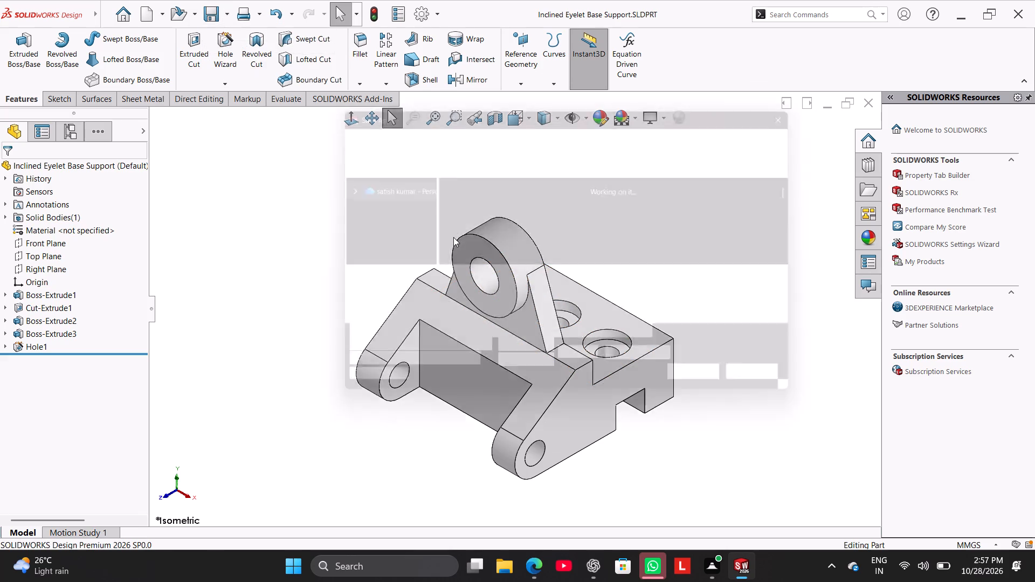
{"action": "left_click", "coordinate": [510, 303]}
{"action": "left_click", "coordinate": [550, 106]}
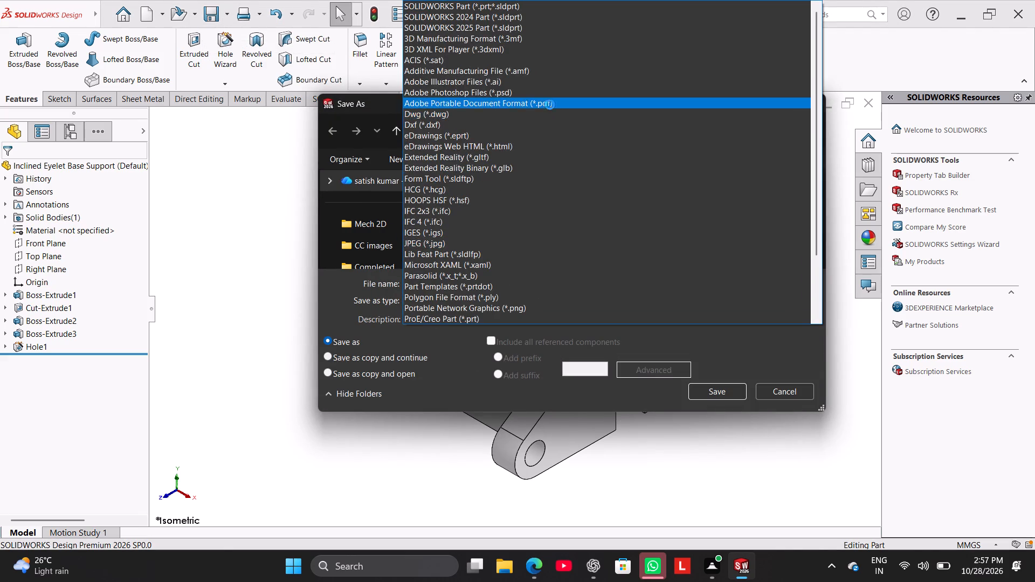
{"action": "left_click", "coordinate": [705, 416]}
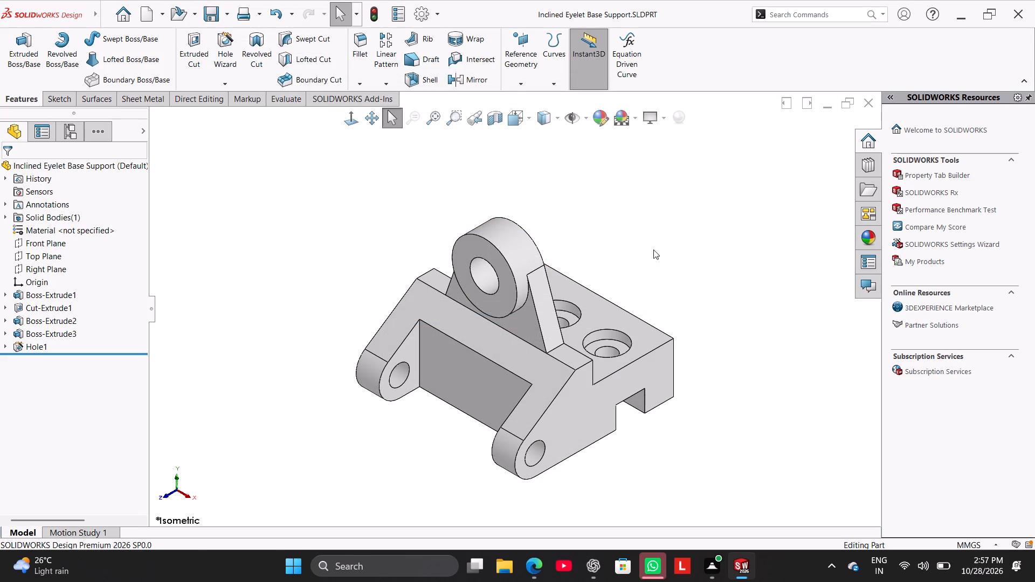
Close the Inclined Eyelet Base Support part document.
{"action": "left_click", "coordinate": [873, 103]}
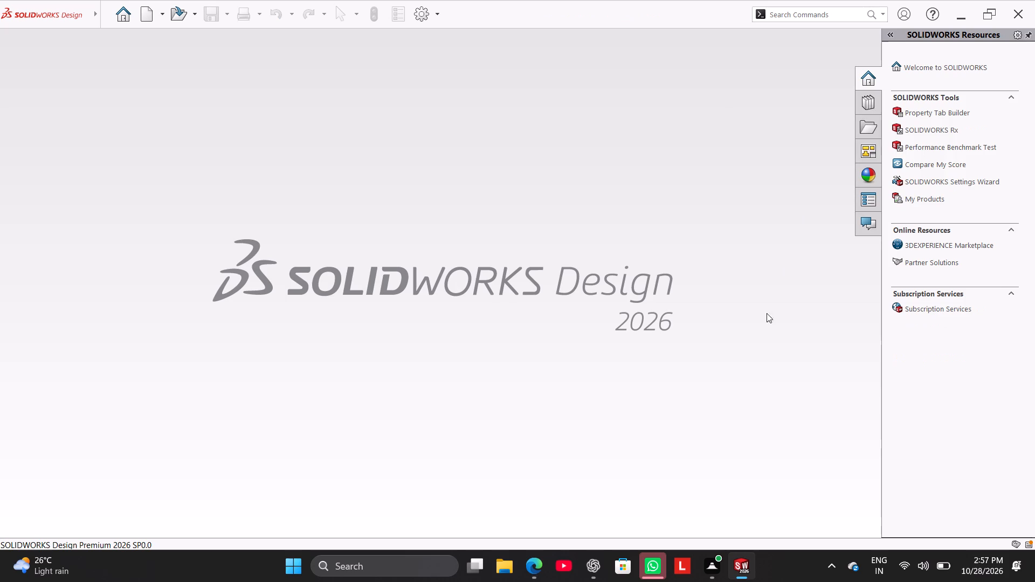